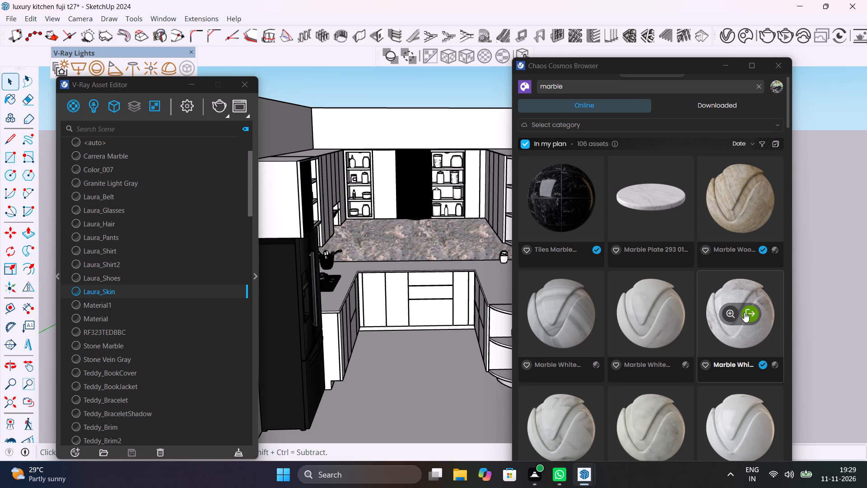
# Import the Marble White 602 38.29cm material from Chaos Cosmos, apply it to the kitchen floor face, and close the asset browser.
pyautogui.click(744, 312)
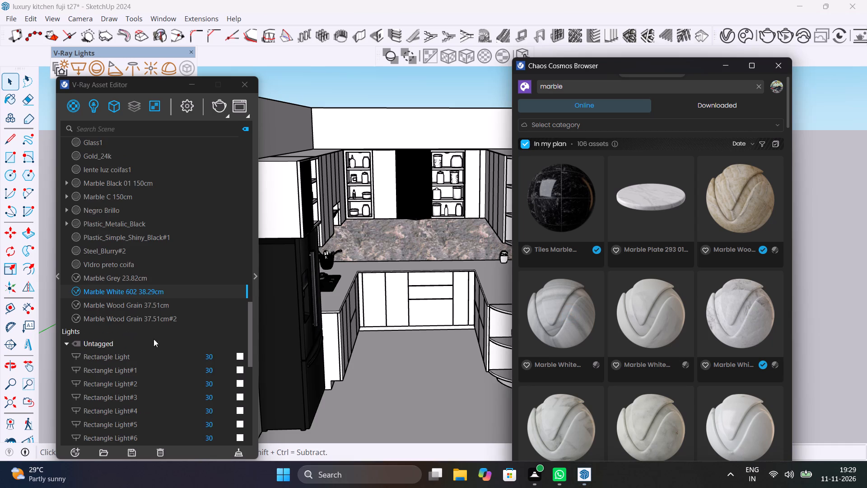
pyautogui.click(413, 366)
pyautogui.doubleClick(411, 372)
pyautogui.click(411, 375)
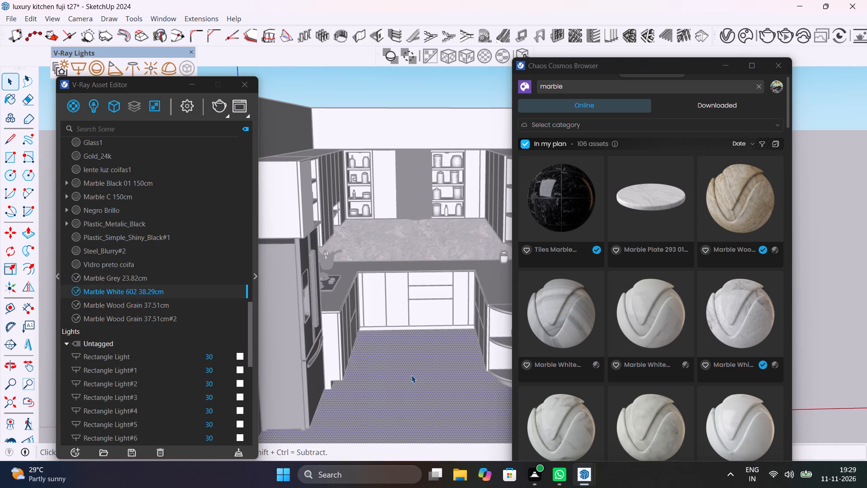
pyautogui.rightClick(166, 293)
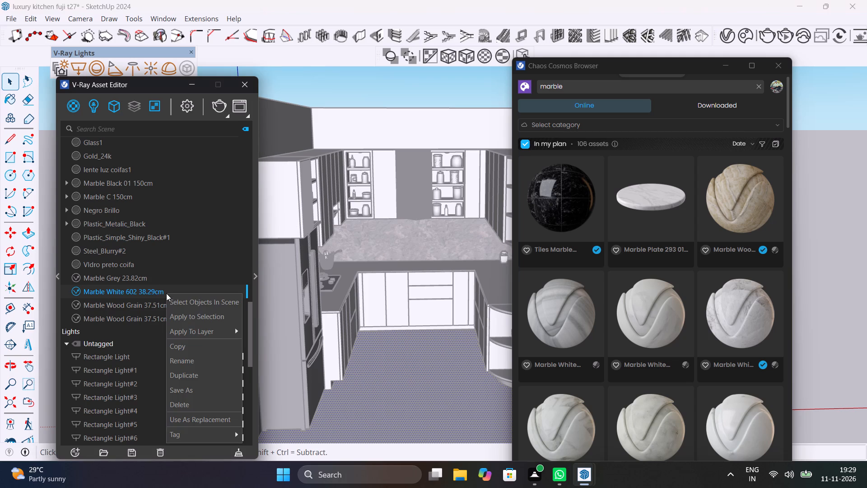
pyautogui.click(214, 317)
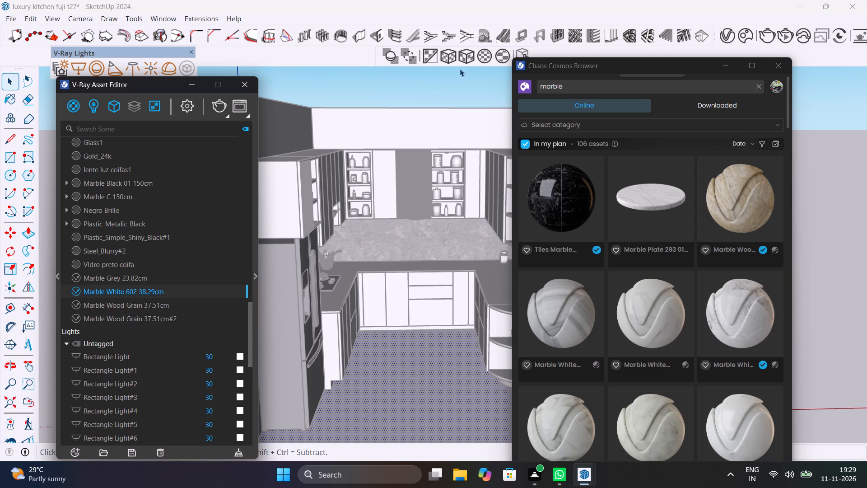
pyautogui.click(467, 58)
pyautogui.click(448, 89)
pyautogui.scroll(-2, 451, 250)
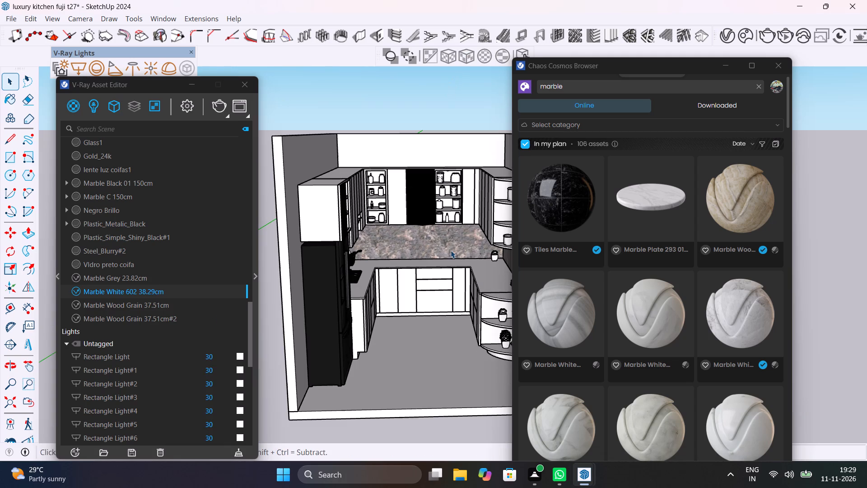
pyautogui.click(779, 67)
# Save the kitchen model.
pyautogui.moveTo(418, 324); pyautogui.dragTo(496, 300, button='middle')
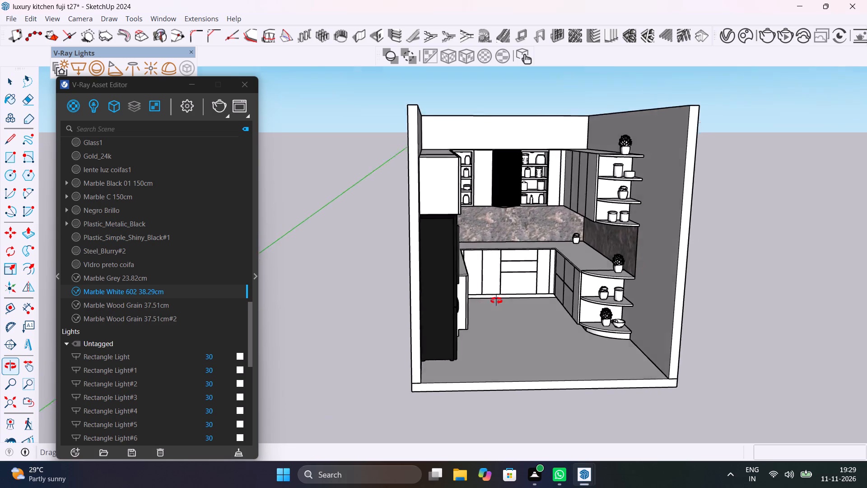
pyautogui.moveTo(496, 300); pyautogui.dragTo(448, 310, button='middle')
pyautogui.hotkey('ctrl', 's')
# Run a V-Ray test render of the kitchen from a close raised view to check the floor, and stop and close the render.
pyautogui.scroll(4, 586, 369)
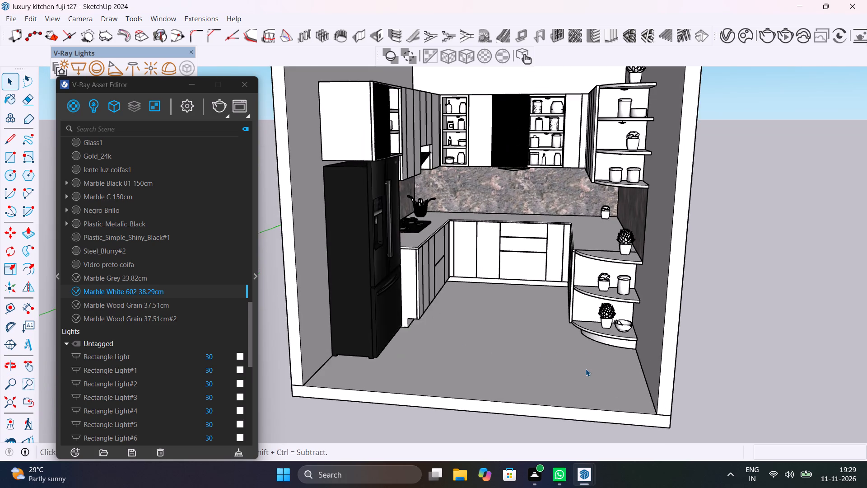
pyautogui.scroll(3, 586, 369)
pyautogui.keyDown('shift'); pyautogui.moveTo(470, 365); pyautogui.dragTo(545, 371, button='middle'); pyautogui.keyUp('shift')
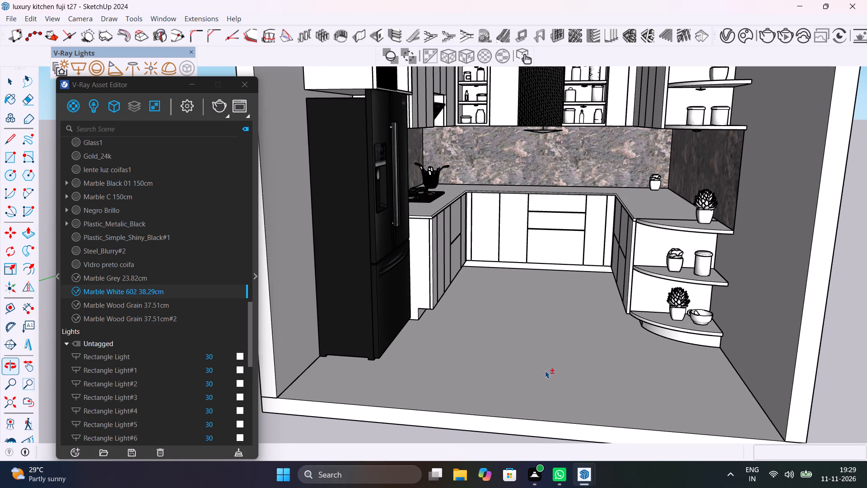
pyautogui.click(223, 108)
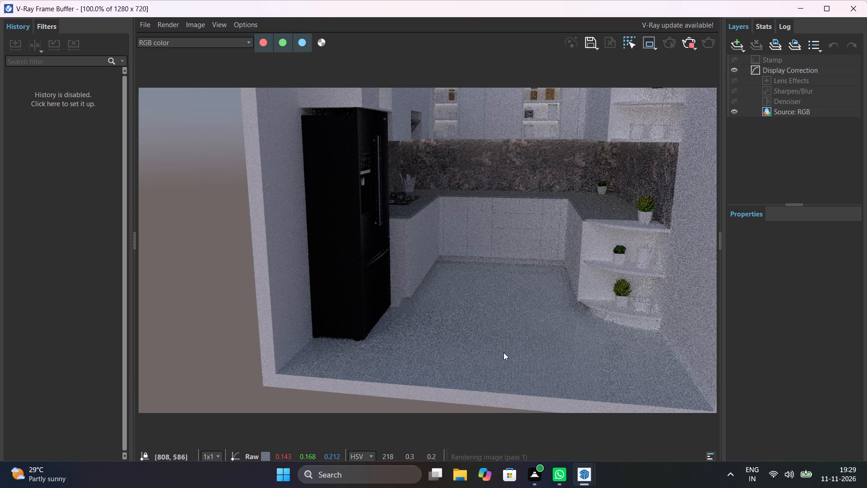
pyautogui.click(692, 42)
pyautogui.click(852, 5)
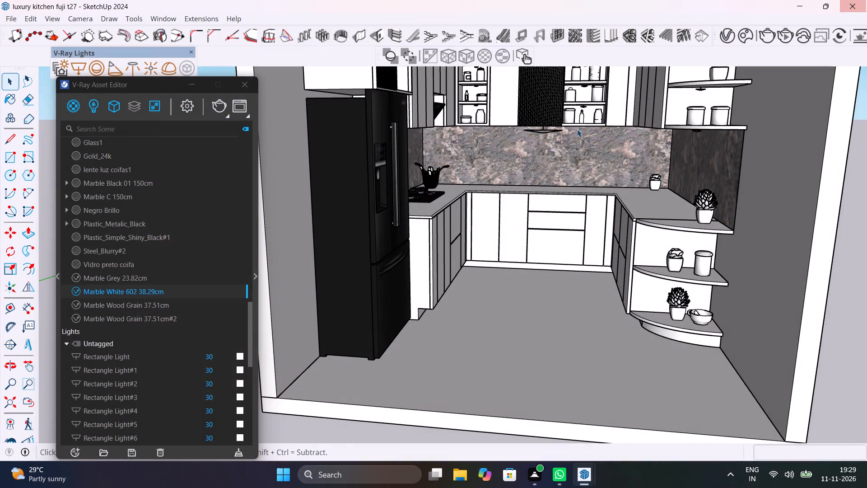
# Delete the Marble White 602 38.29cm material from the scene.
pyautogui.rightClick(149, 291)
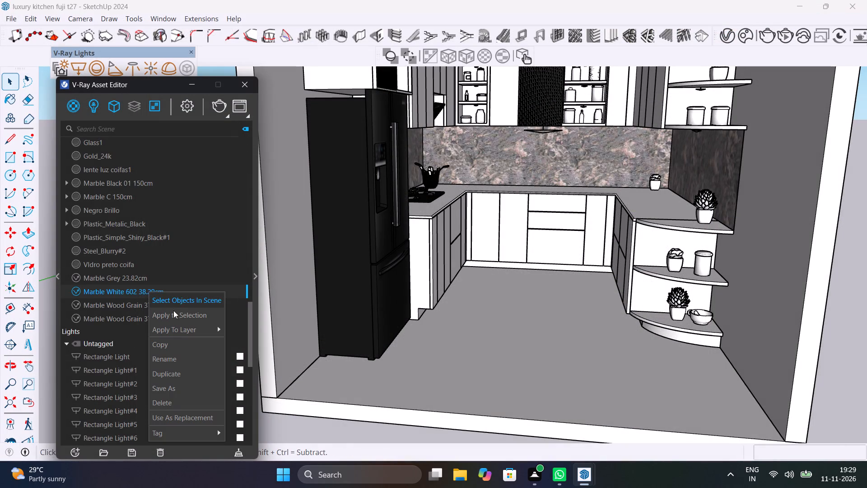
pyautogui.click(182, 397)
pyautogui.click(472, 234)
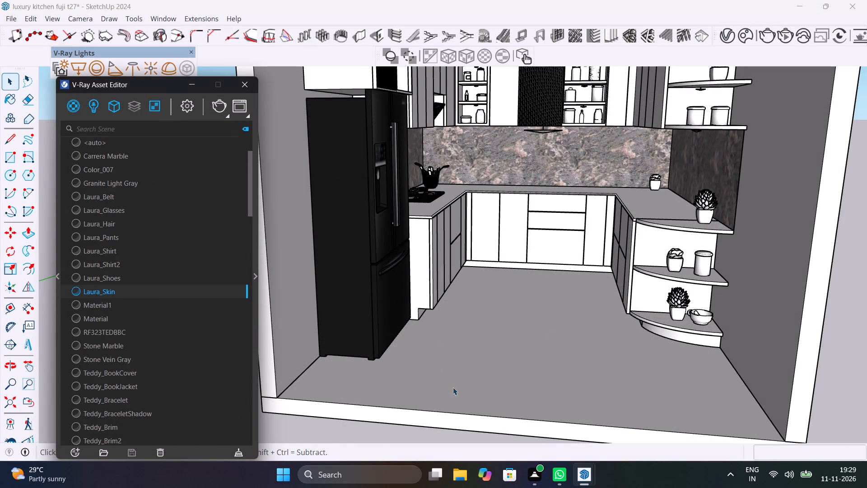
# Import the Marble 005 36.41cm material from the Chaos Cosmos marble results and select the kitchen floor face.
pyautogui.click(750, 33)
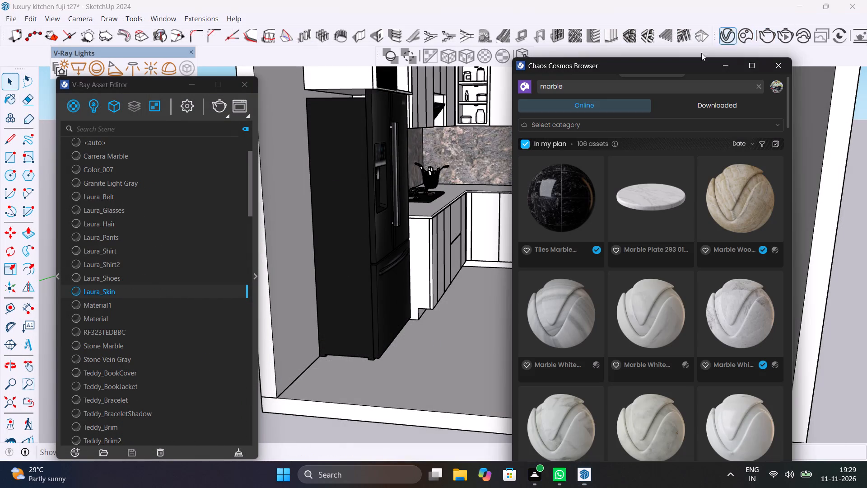
pyautogui.scroll(-4, 607, 313)
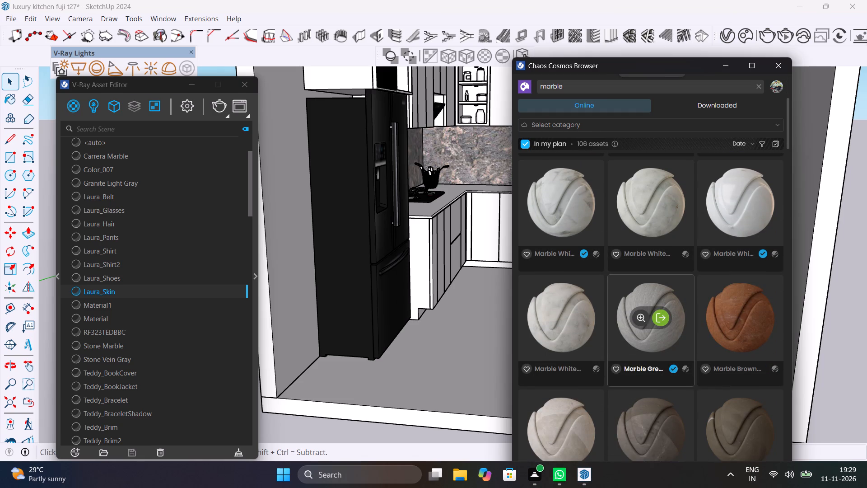
pyautogui.scroll(-1, 607, 313)
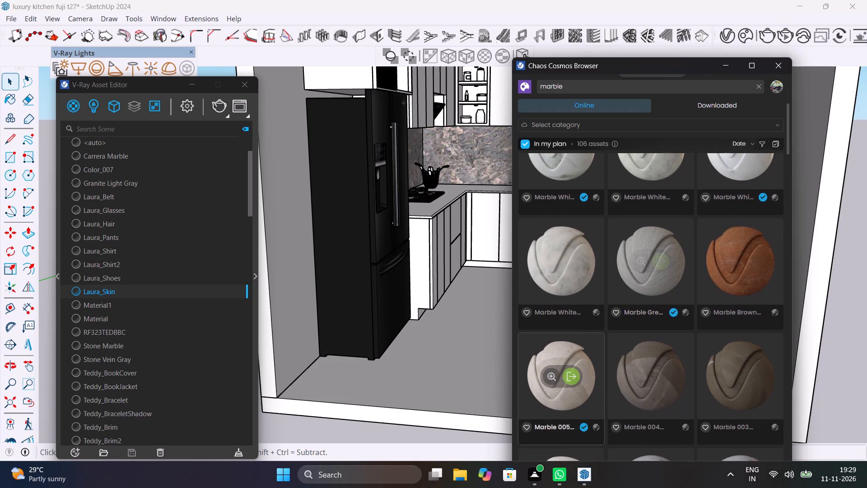
pyautogui.click(571, 374)
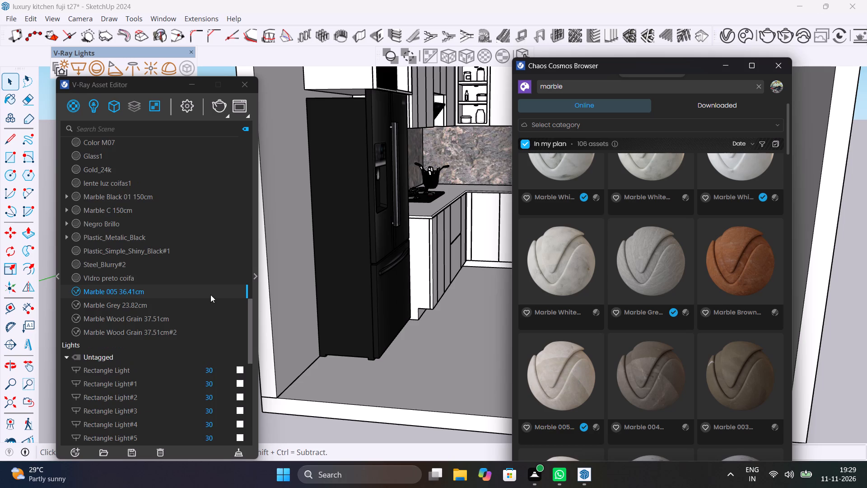
pyautogui.click(442, 371)
pyautogui.doubleClick(442, 371)
pyautogui.click(442, 371)
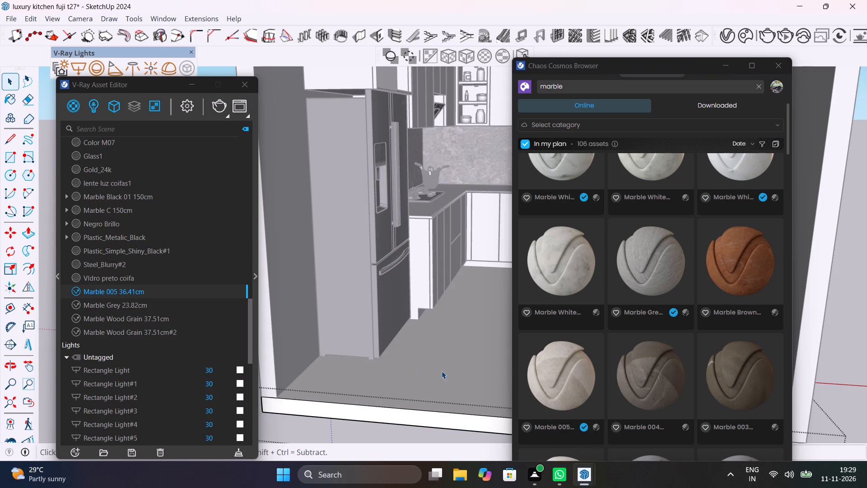
pyautogui.rightClick(113, 292)
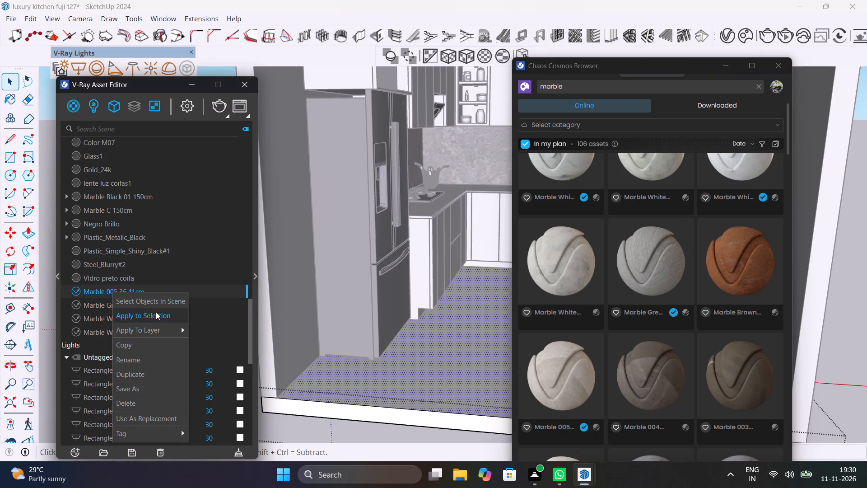
# Open the Marble 005 36.41cm material's parameters and set its Tiling Factor to 100.
pyautogui.click(255, 277)
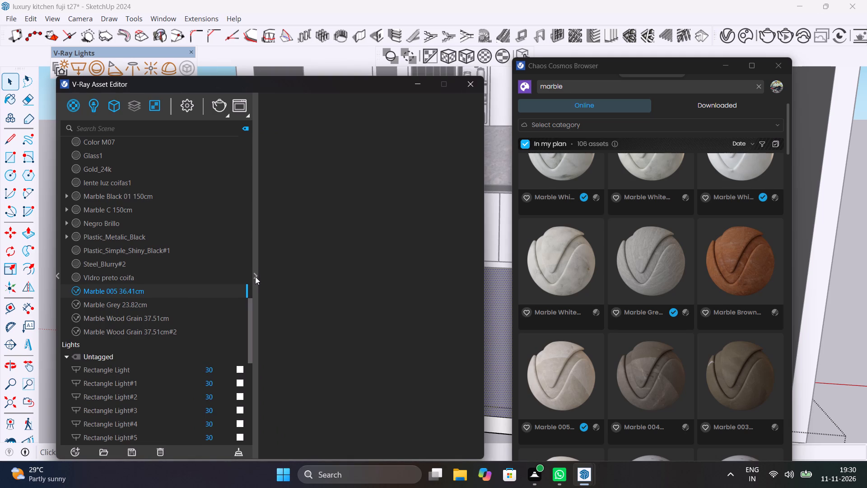
pyautogui.click(228, 291)
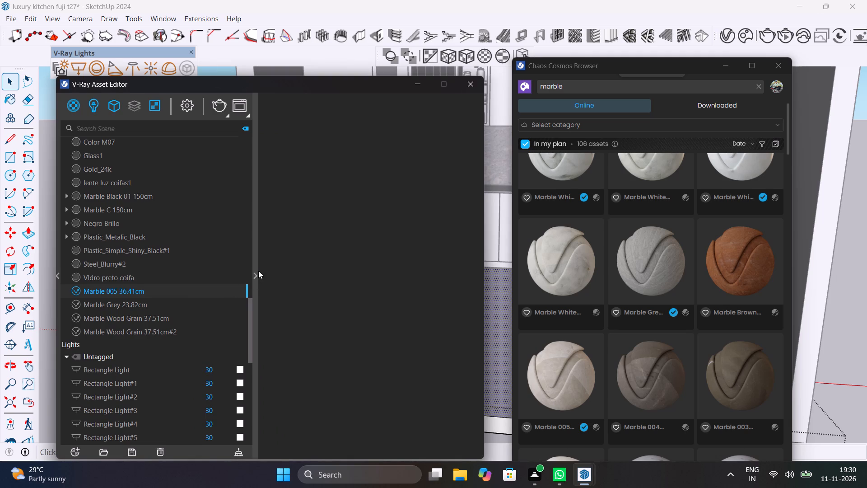
pyautogui.click(258, 271)
pyautogui.click(254, 272)
pyautogui.scroll(5, 330, 285)
pyautogui.scroll(-6, 330, 285)
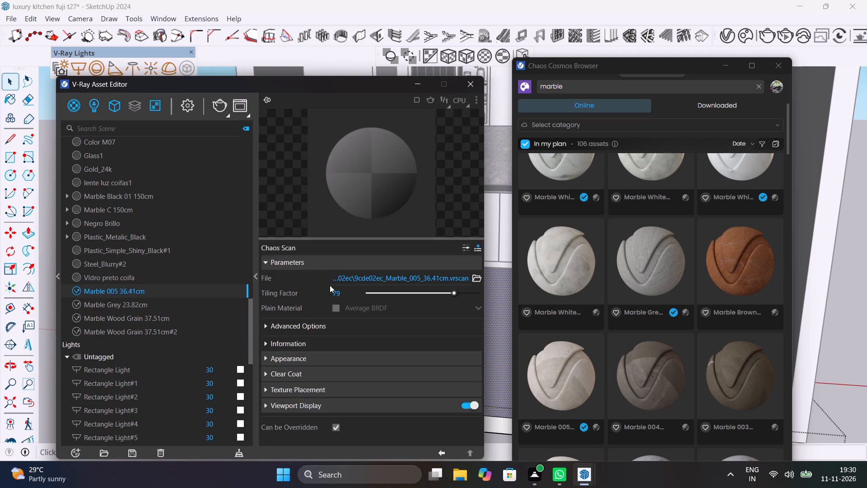
pyautogui.scroll(2, 330, 285)
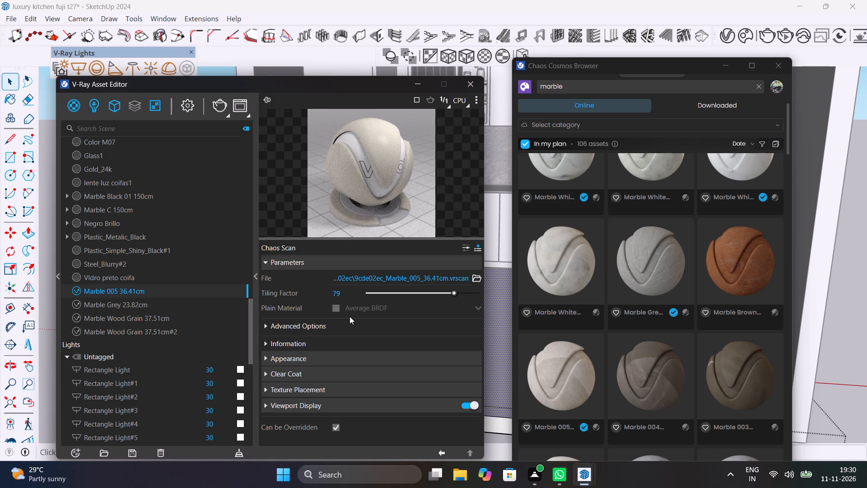
pyautogui.moveTo(425, 291); pyautogui.dragTo(392, 292)
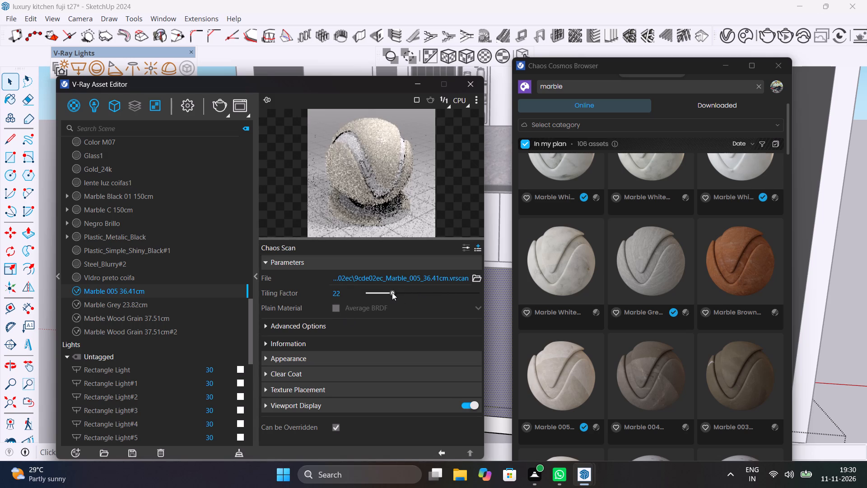
pyautogui.moveTo(392, 292); pyautogui.dragTo(414, 293)
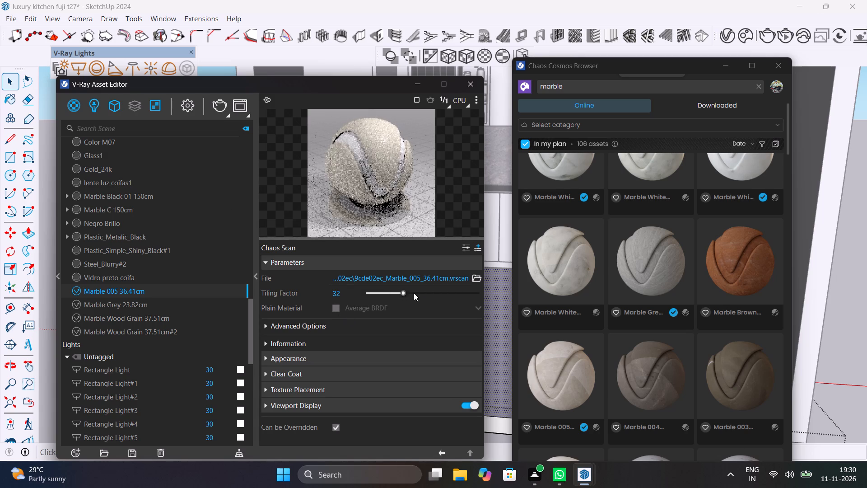
pyautogui.moveTo(414, 293); pyautogui.dragTo(508, 293)
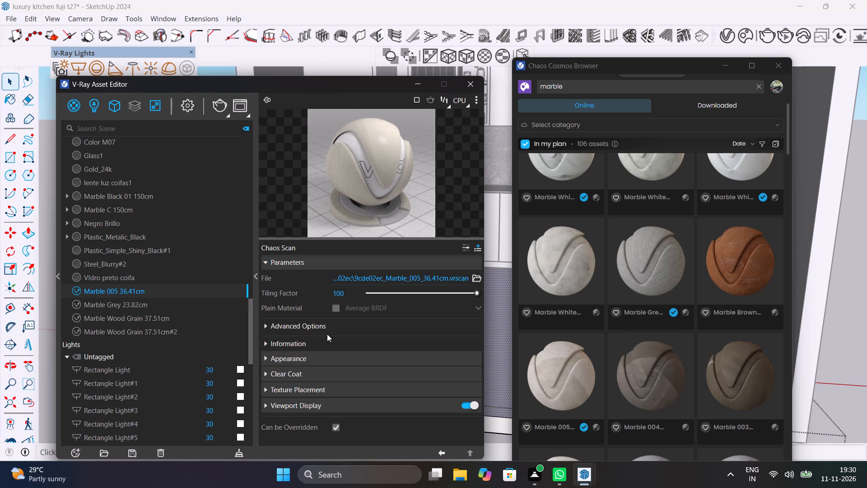
# Examine the Advanced Options, Information and Appearance settings of the Marble 005 36.41cm material.
pyautogui.click(338, 324)
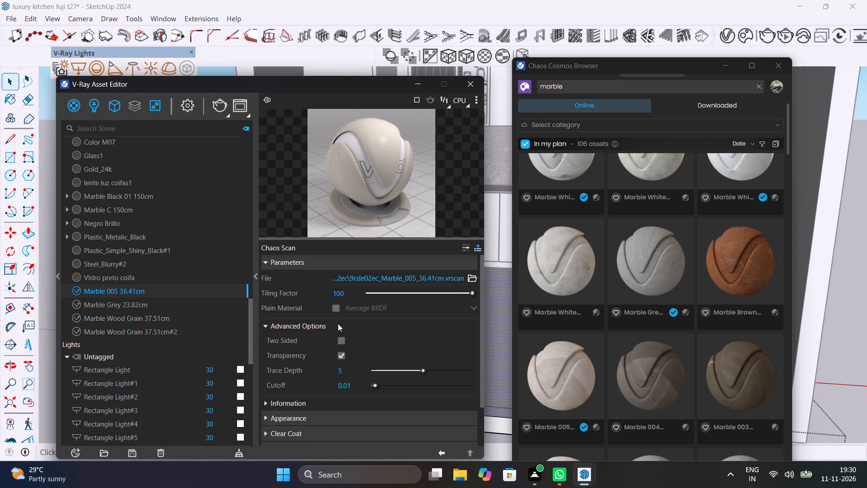
pyautogui.click(333, 324)
pyautogui.click(306, 348)
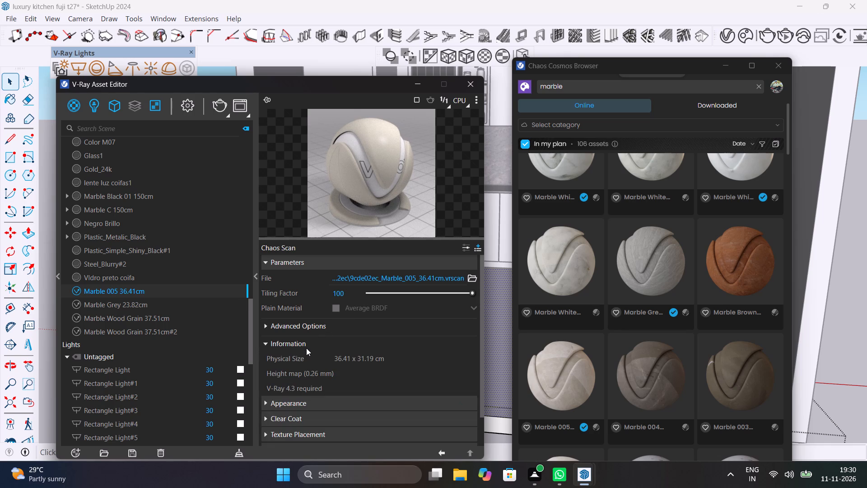
pyautogui.click(306, 348)
pyautogui.click(308, 357)
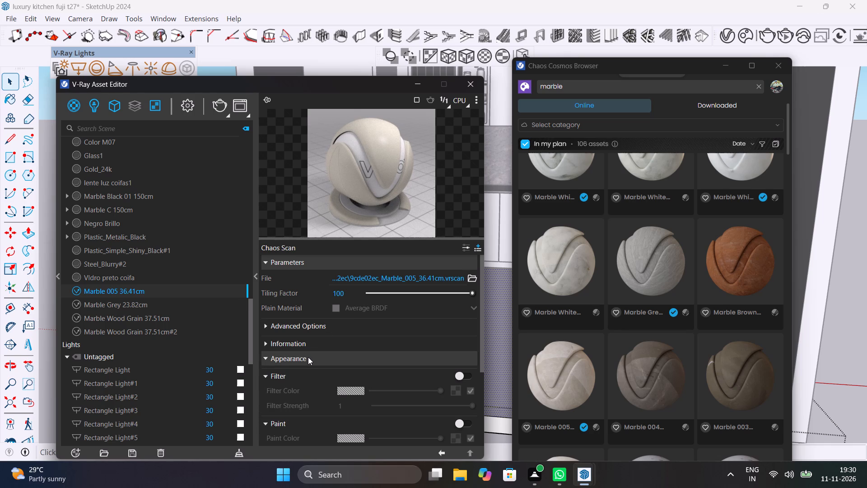
pyautogui.scroll(-3, 308, 357)
pyautogui.scroll(1, 308, 357)
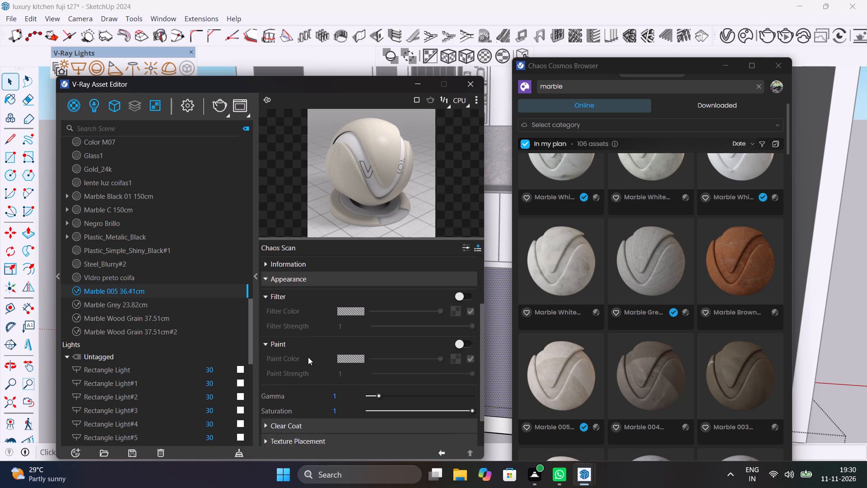
pyautogui.click(326, 293)
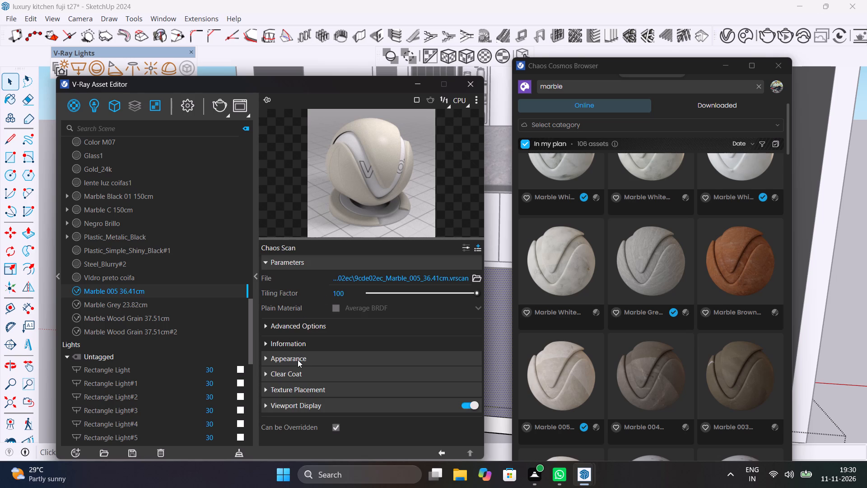
# Set the Clear Coat IOR of the Marble 005 36.41cm material to 2.98.
pyautogui.click(312, 376)
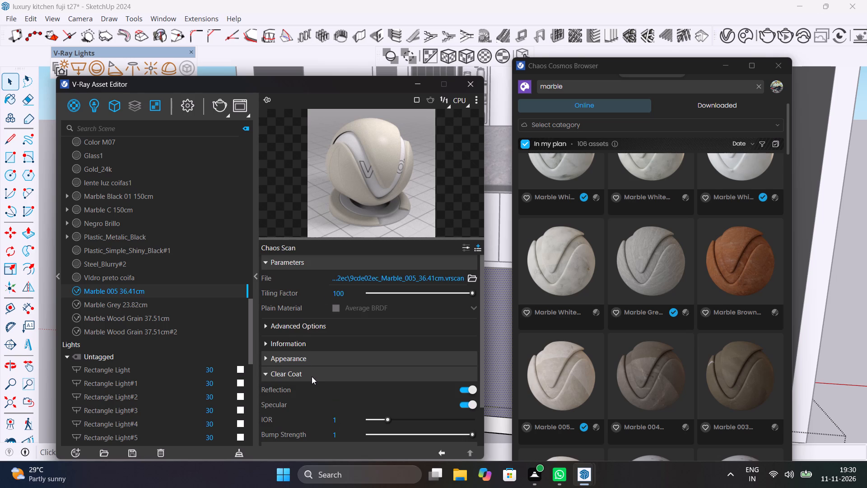
pyautogui.scroll(-1, 312, 376)
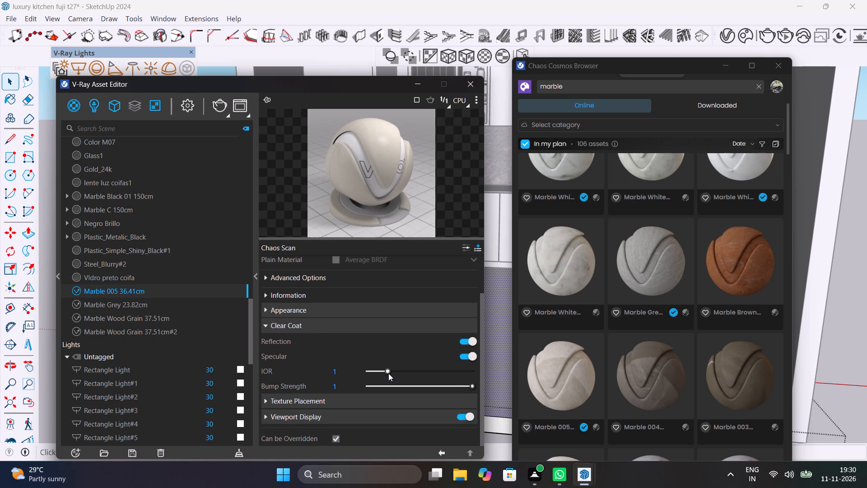
pyautogui.moveTo(389, 373); pyautogui.dragTo(446, 375)
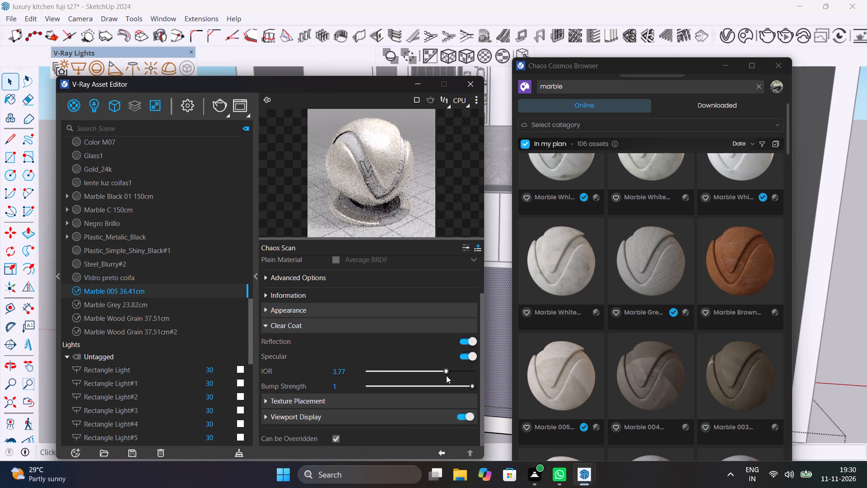
pyautogui.moveTo(446, 375); pyautogui.dragTo(479, 375)
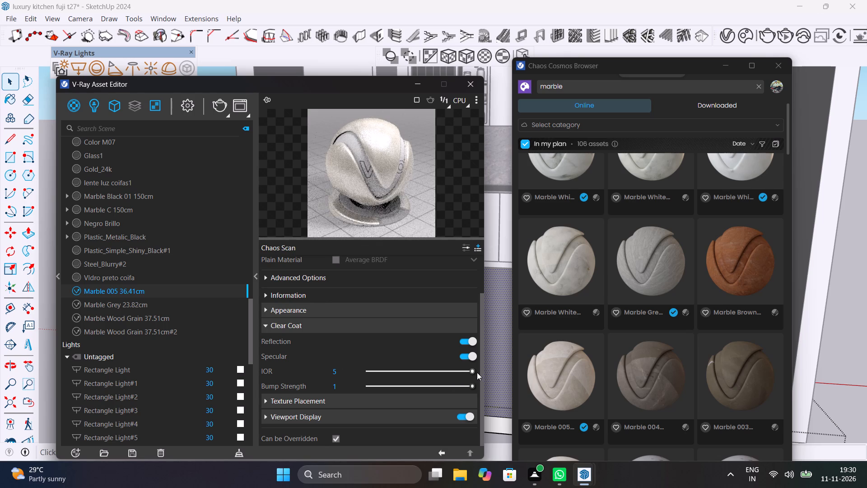
pyautogui.click(429, 371)
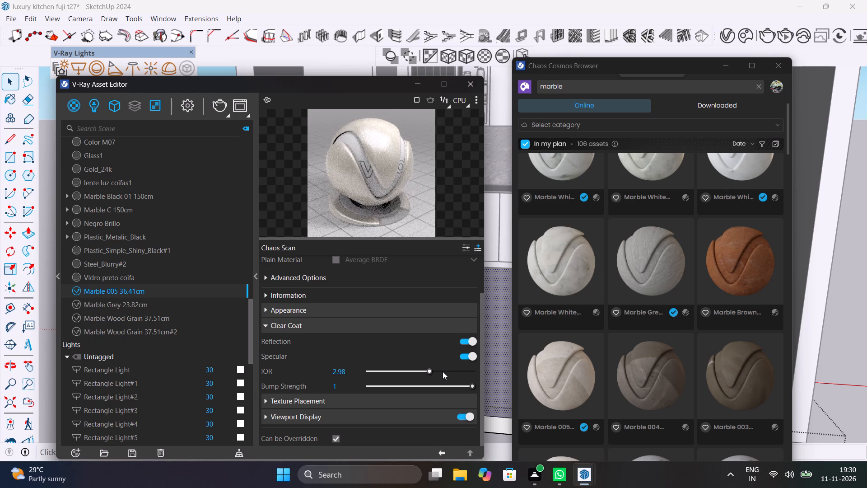
# Set the Clear Coat IOR of the Marble 005 36.41cm material to 3.6 and its Bump Strength to 0.61.
pyautogui.click(443, 371)
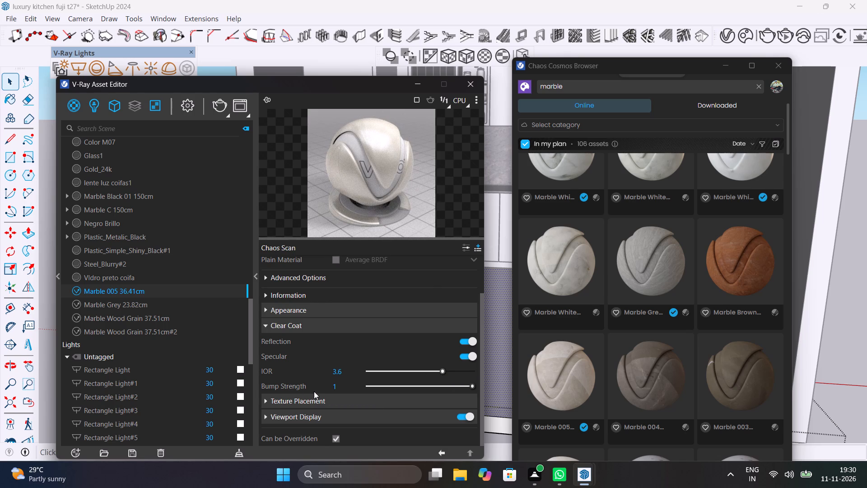
pyautogui.moveTo(466, 386); pyautogui.dragTo(384, 388)
pyautogui.moveTo(384, 387); pyautogui.dragTo(432, 394)
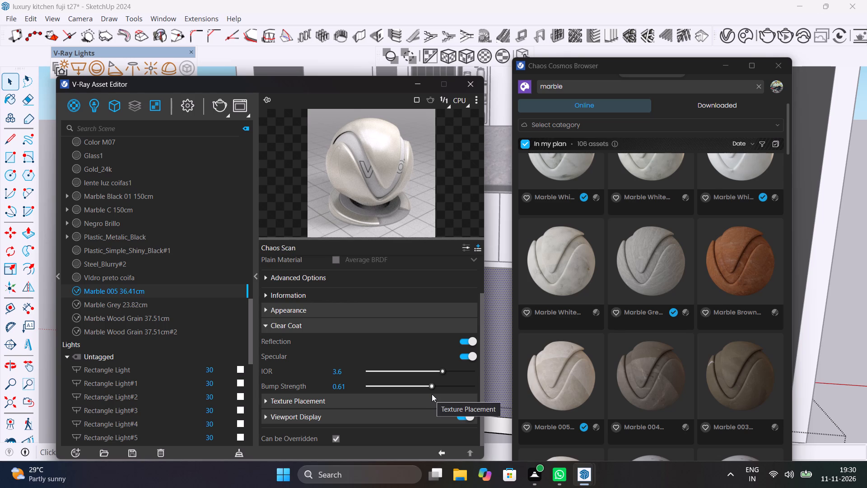
# Expand the Marble 005 36.41cm material's Texture Placement and Viewport Display settings and set its viewport texture mode to Custom.
pyautogui.scroll(-1, 389, 410)
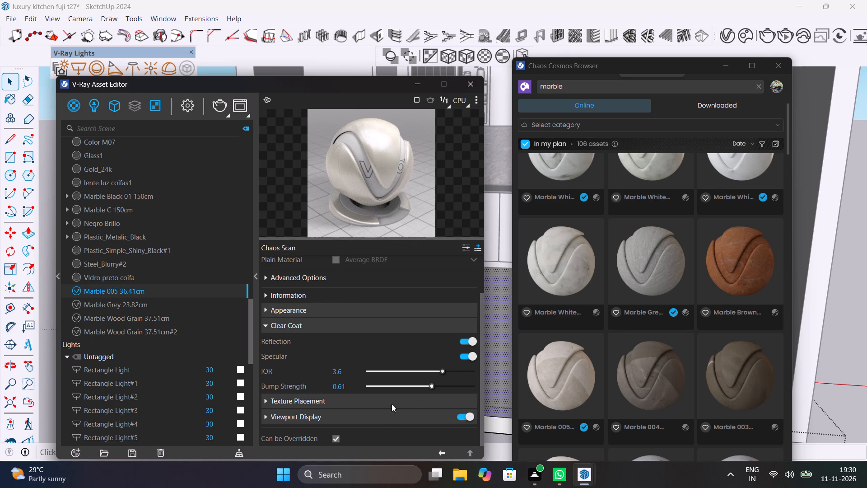
pyautogui.click(392, 404)
pyautogui.scroll(-2, 392, 404)
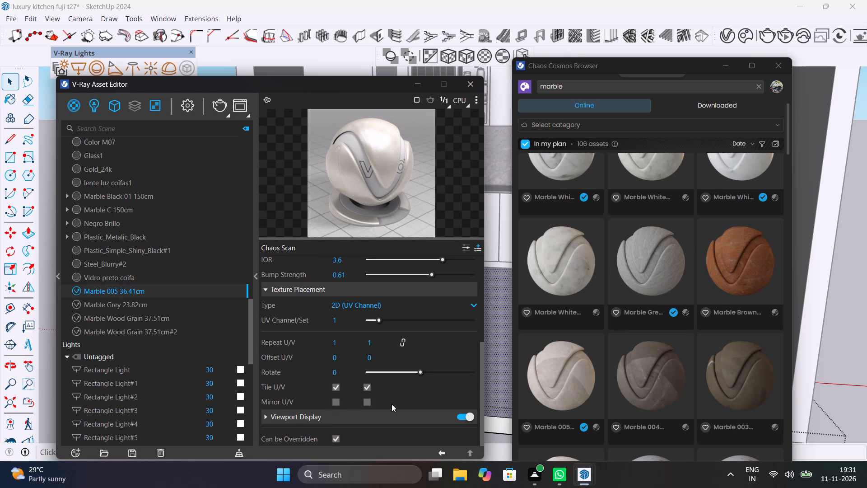
pyautogui.click(398, 411)
pyautogui.scroll(-3, 398, 411)
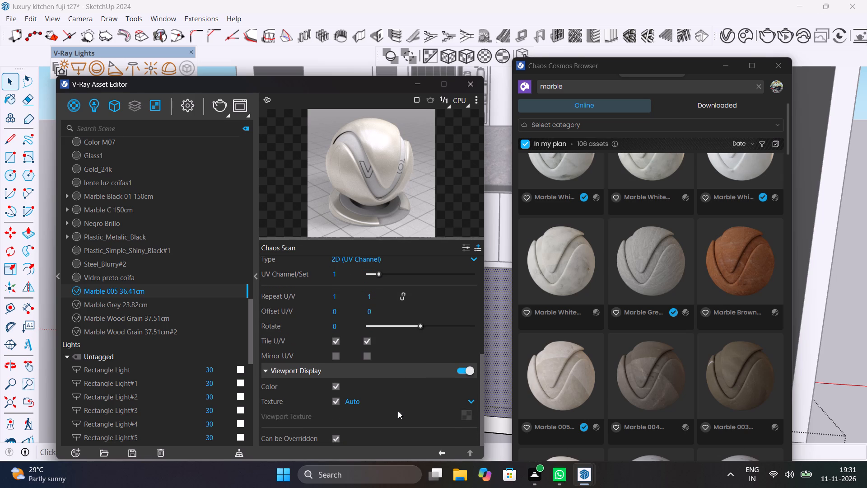
pyautogui.scroll(-1, 398, 411)
pyautogui.click(414, 400)
pyautogui.click(360, 432)
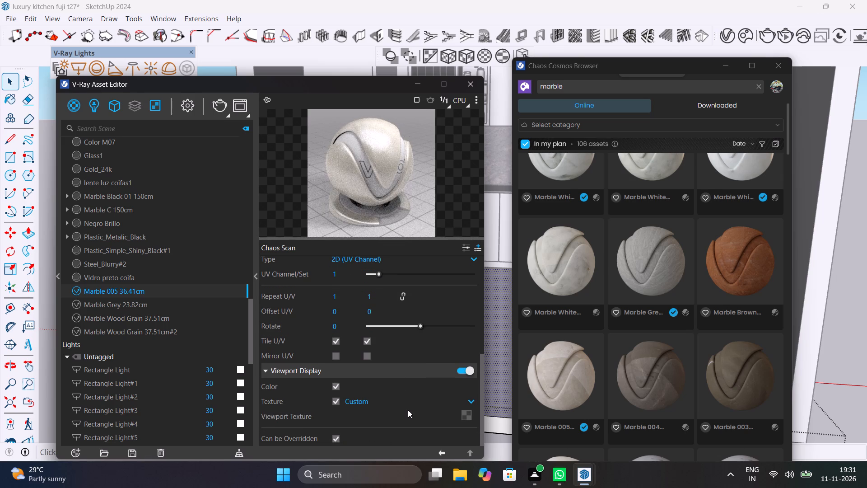
pyautogui.scroll(-4, 408, 410)
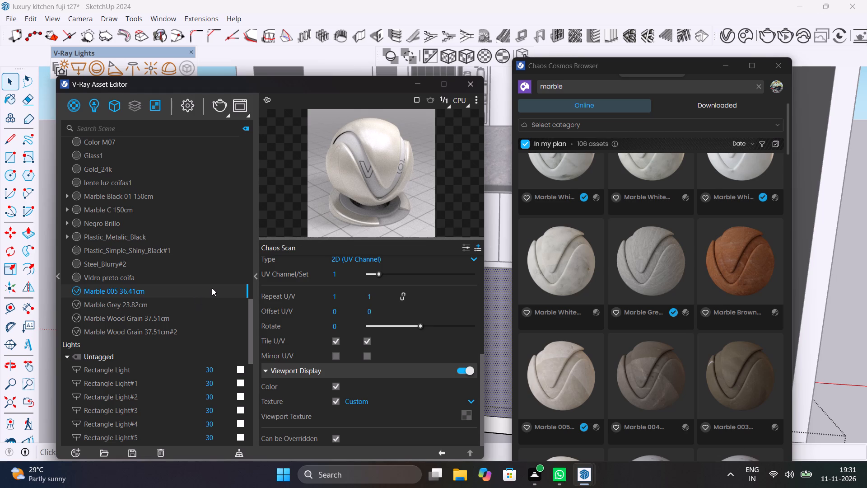
# Apply the Marble 005 36.41cm material to the selected kitchen floor face.
pyautogui.rightClick(212, 287)
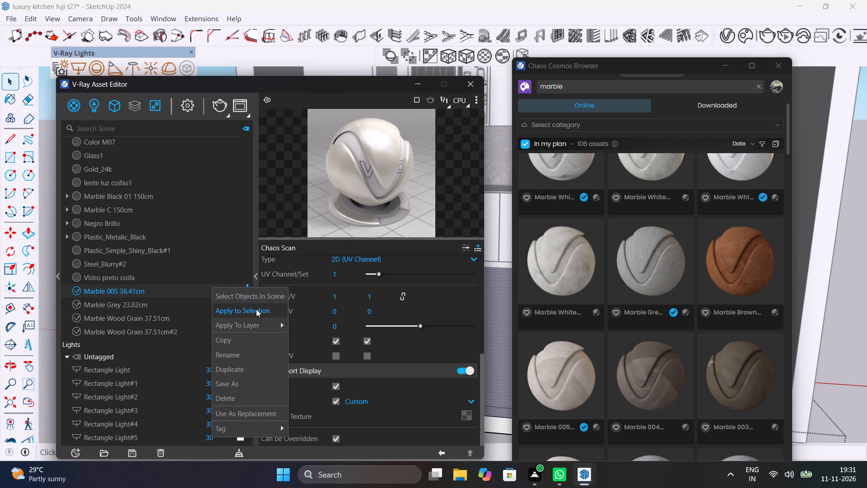
pyautogui.click(256, 309)
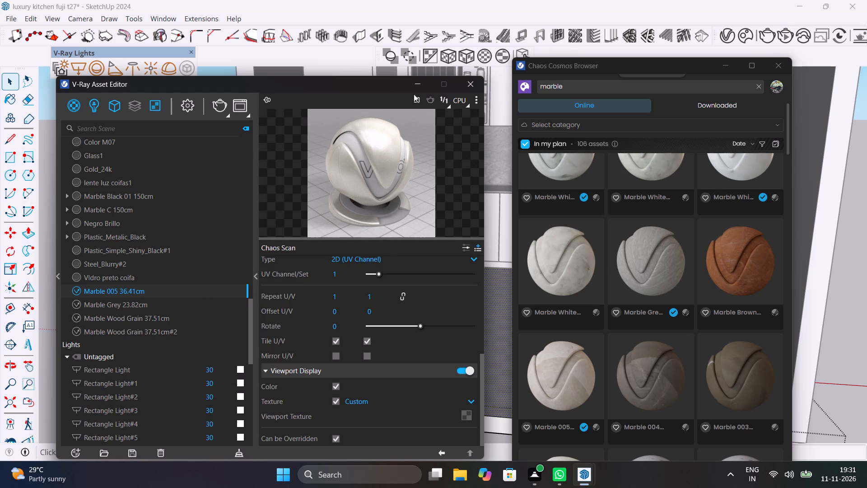
# Apply V-Ray tri-planar projection to the selected floor face, first fitted and finally world-based, then close the Asset Editor and deselect the face.
pyautogui.click(468, 57)
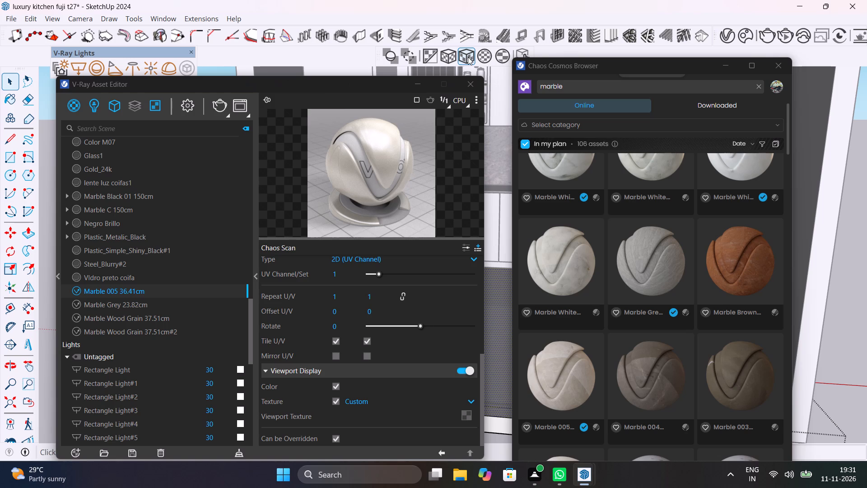
pyautogui.click(455, 56)
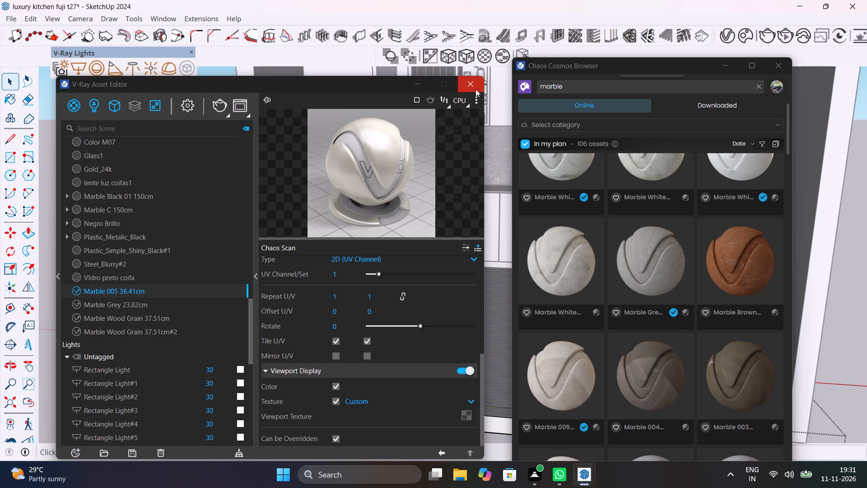
pyautogui.click(474, 88)
pyautogui.click(132, 318)
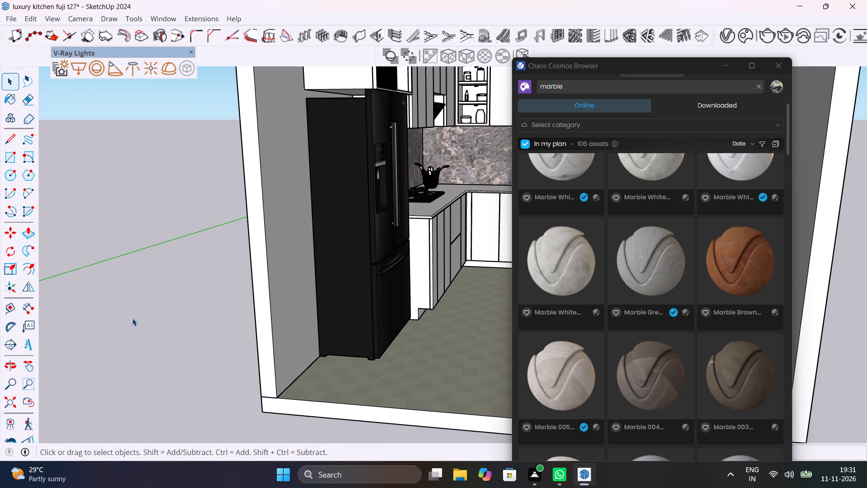
# Frame the kitchen interior with the floor in view, close the Cosmos browser, run a V-Ray test render and inspect the floor marble.
pyautogui.moveTo(377, 376); pyautogui.dragTo(331, 361, button='middle')
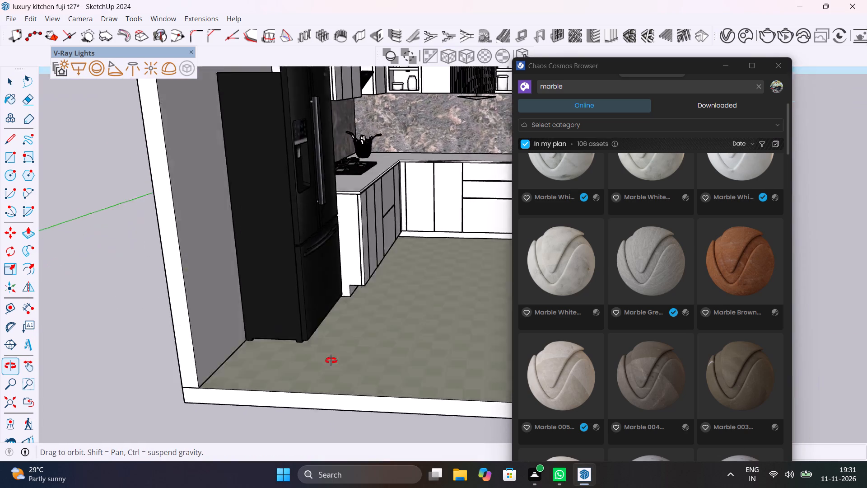
pyautogui.moveTo(331, 361); pyautogui.dragTo(149, 357, button='middle')
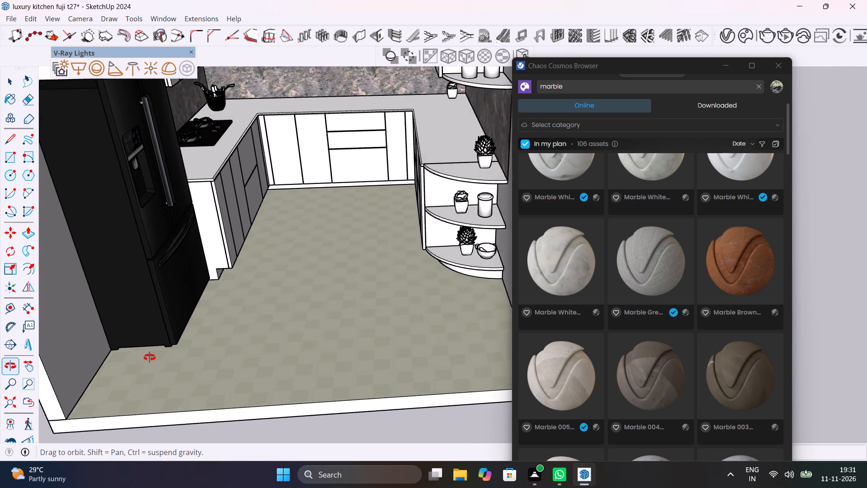
pyautogui.moveTo(149, 357); pyautogui.dragTo(266, 337, button='middle')
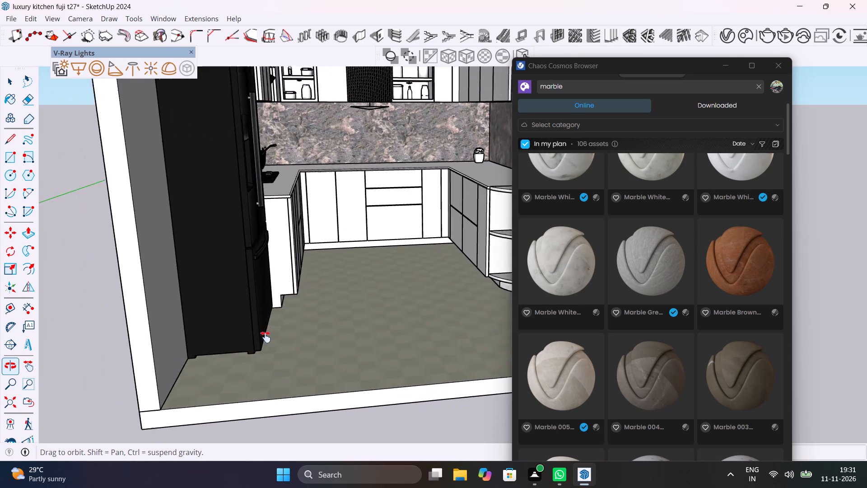
pyautogui.moveTo(266, 337); pyautogui.dragTo(196, 335, button='middle')
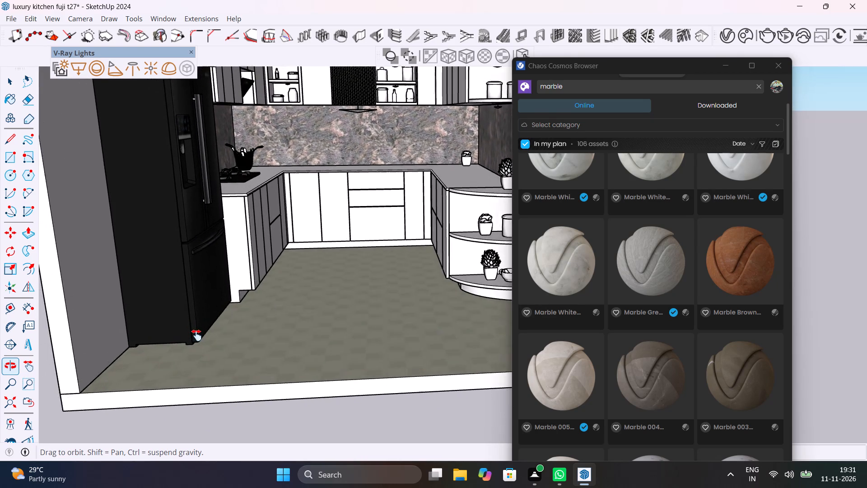
pyautogui.moveTo(196, 335); pyautogui.dragTo(183, 350, button='middle')
pyautogui.click(780, 61)
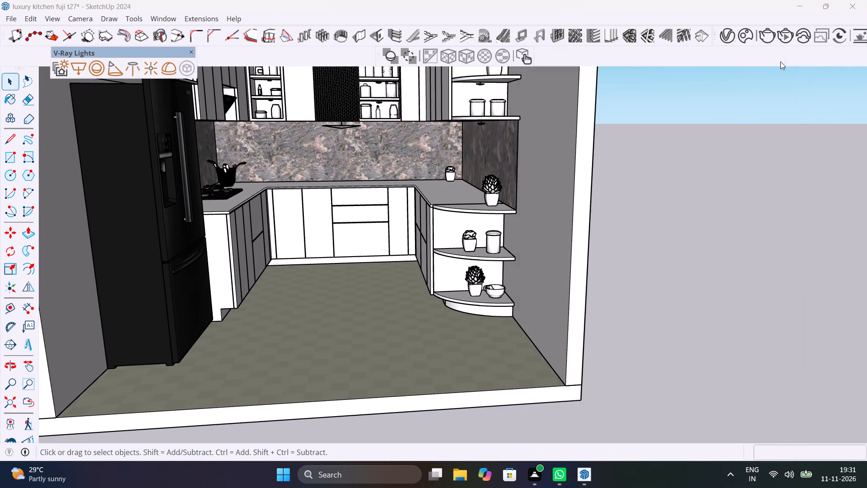
pyautogui.click(771, 37)
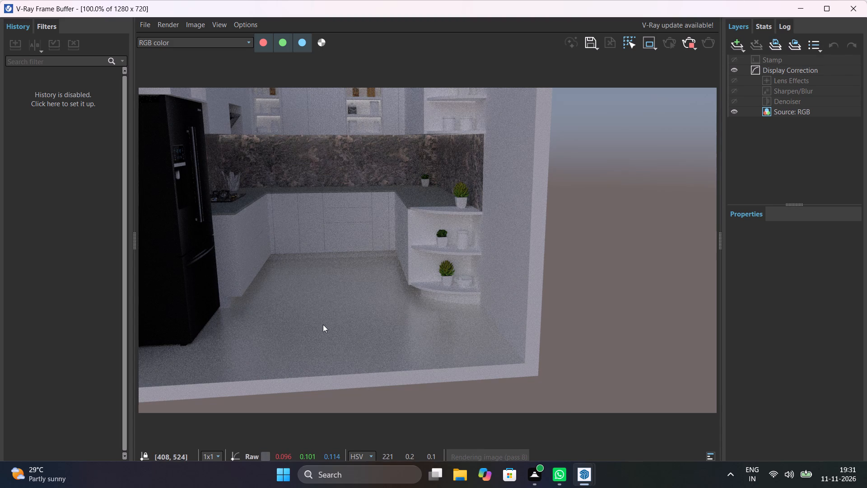
pyautogui.scroll(1, 325, 331)
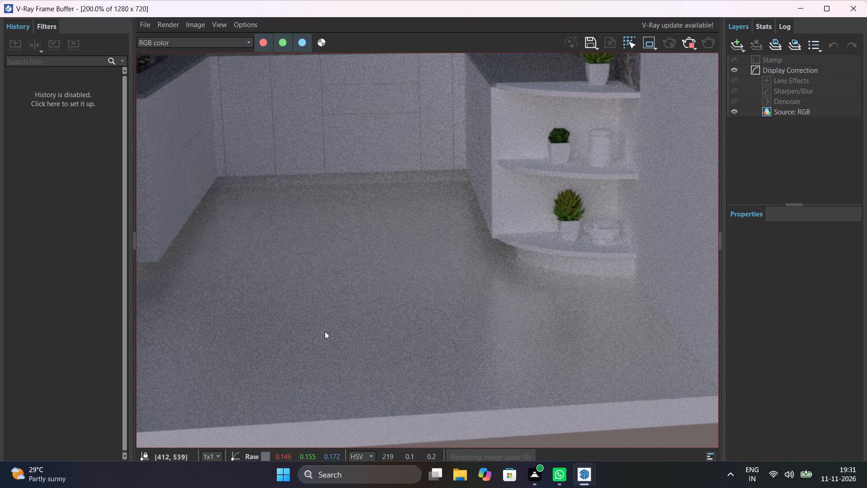
pyautogui.scroll(-1, 325, 331)
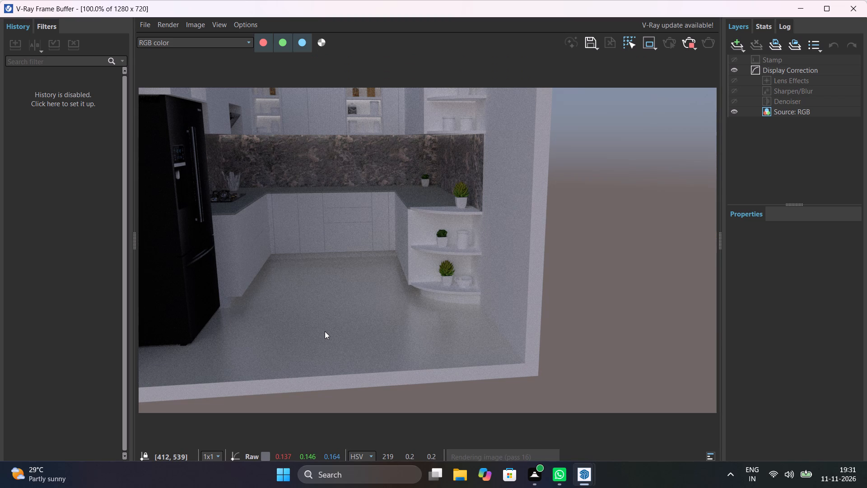
pyautogui.scroll(1, 325, 331)
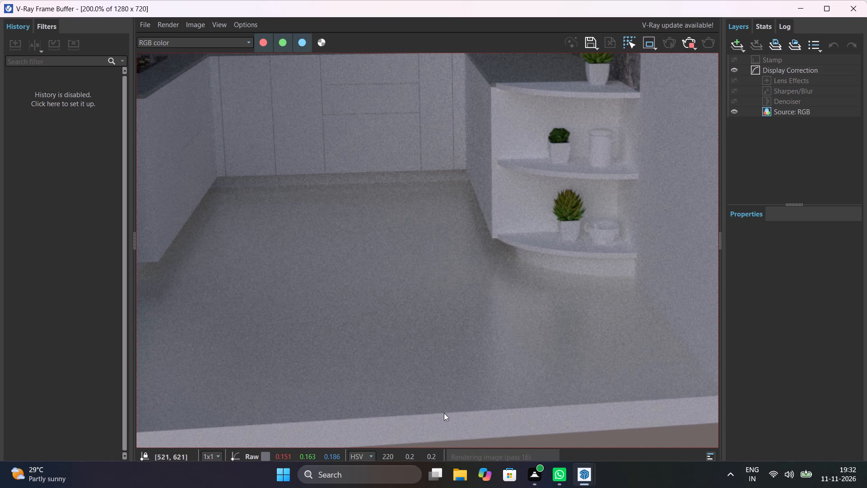
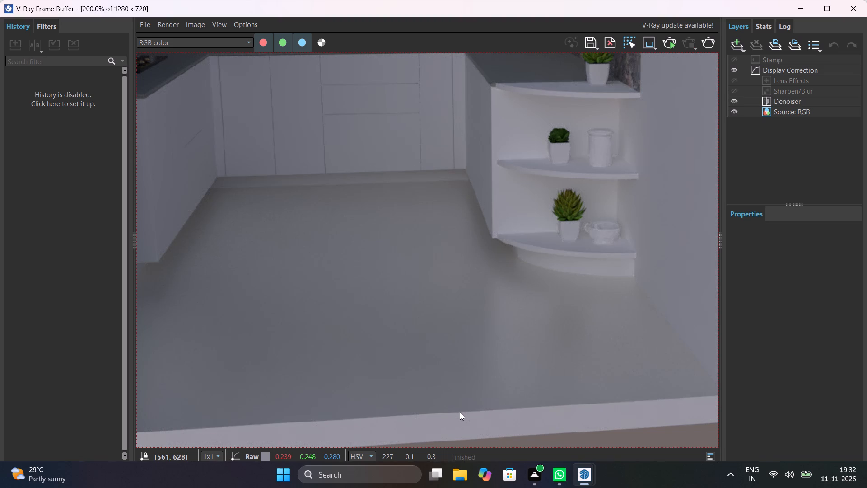
# Rerun the interactive V-Ray render of the kitchen, and close the frame buffer to return to the model.
pyautogui.scroll(-2, 407, 351)
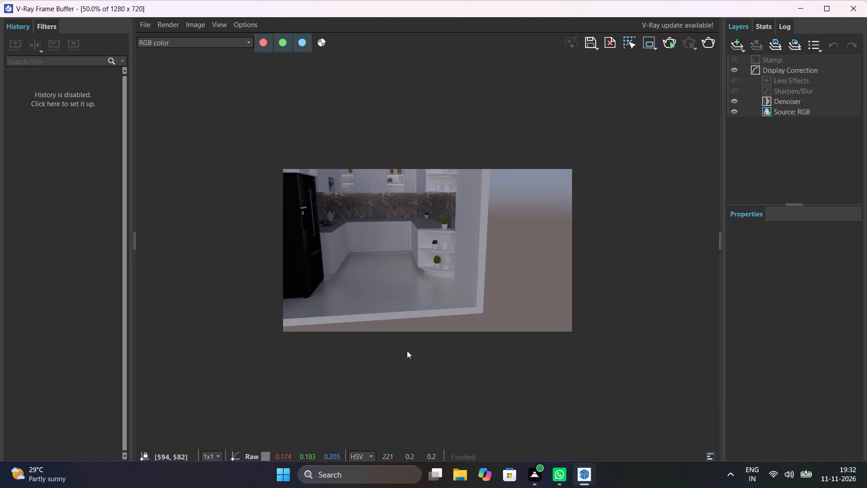
pyautogui.scroll(1, 404, 334)
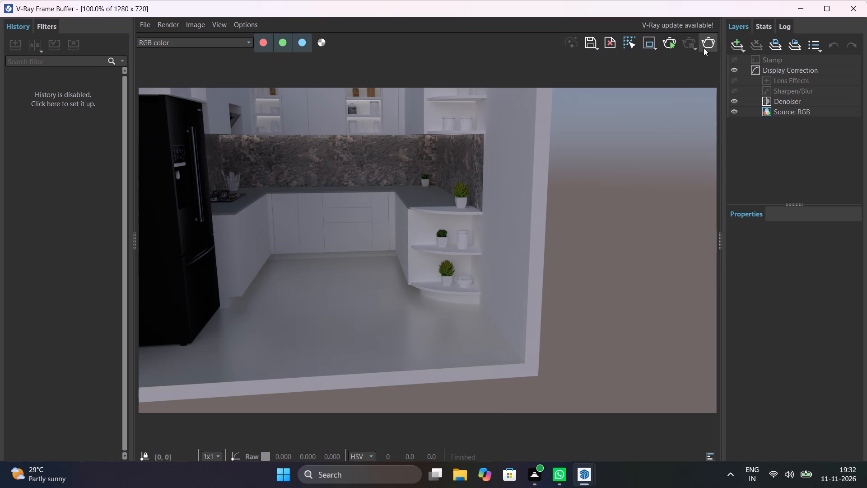
pyautogui.click(666, 42)
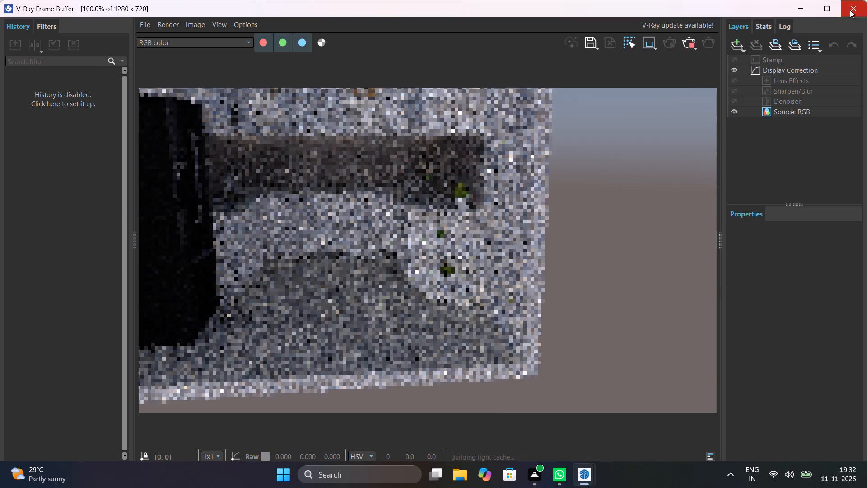
pyautogui.click(850, 9)
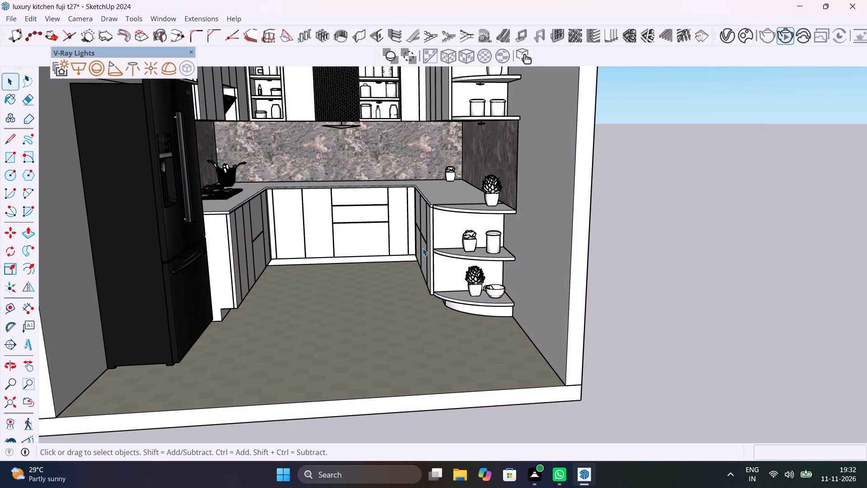
# Bring the whole kitchen into a frontal view and close the floating V-Ray Lights tool set.
pyautogui.scroll(-2, 420, 253)
pyautogui.moveTo(425, 279); pyautogui.dragTo(486, 340, button='middle')
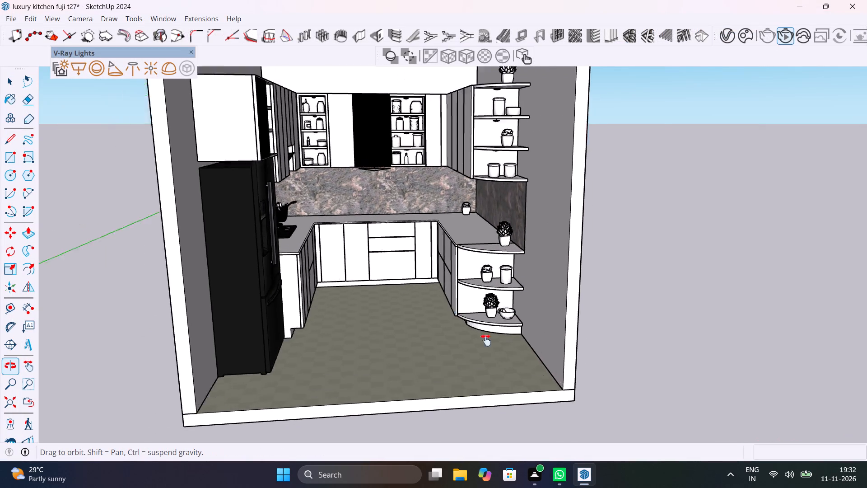
pyautogui.moveTo(486, 340); pyautogui.dragTo(467, 334, button='middle')
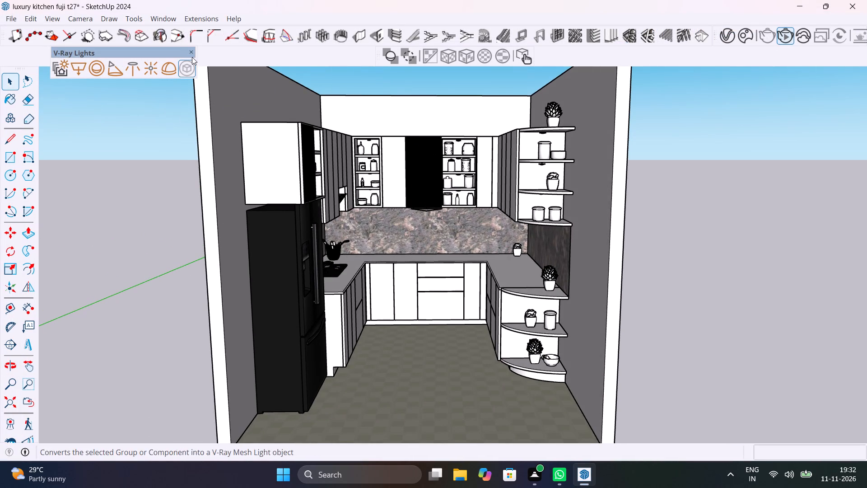
pyautogui.click(193, 50)
# Save the kitchen model under its existing file name.
pyautogui.scroll(-1, 458, 225)
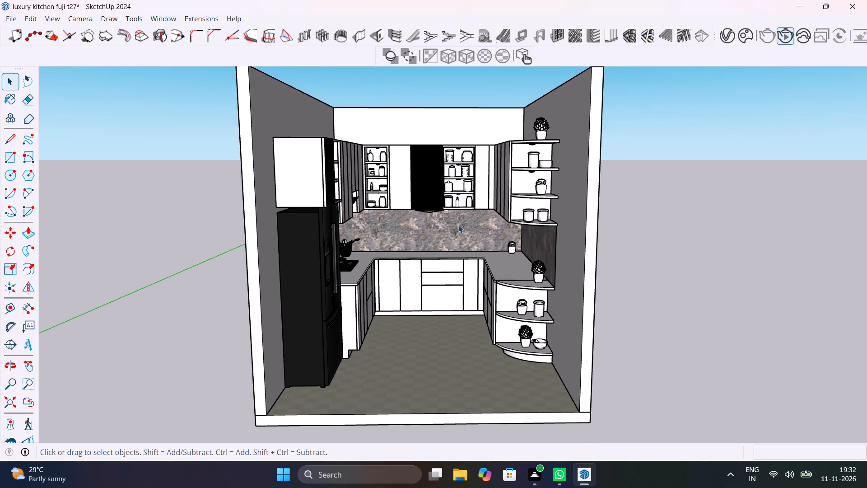
pyautogui.hotkey('ctrl', 's')
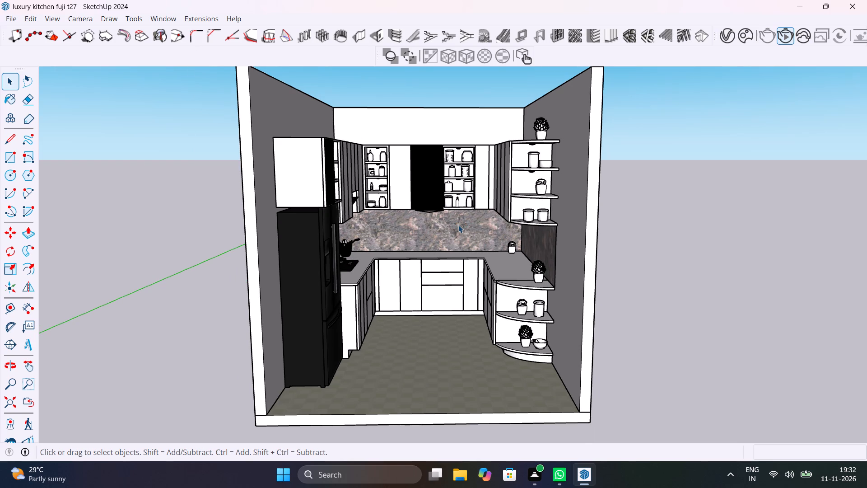
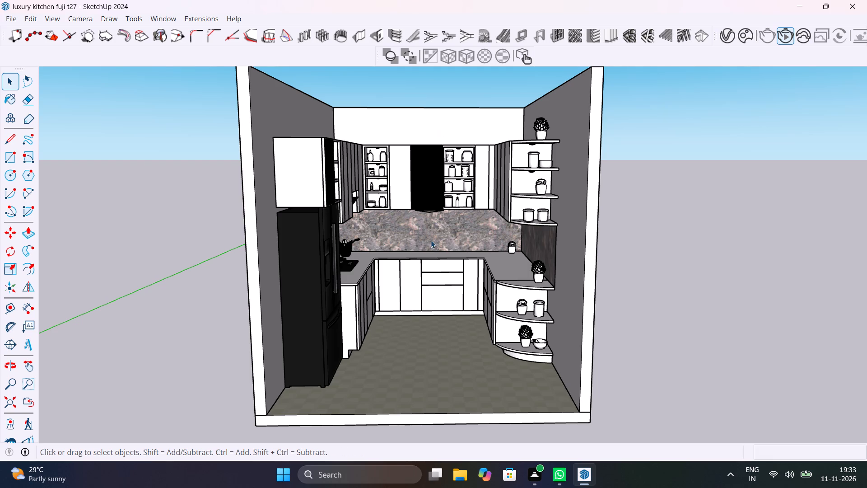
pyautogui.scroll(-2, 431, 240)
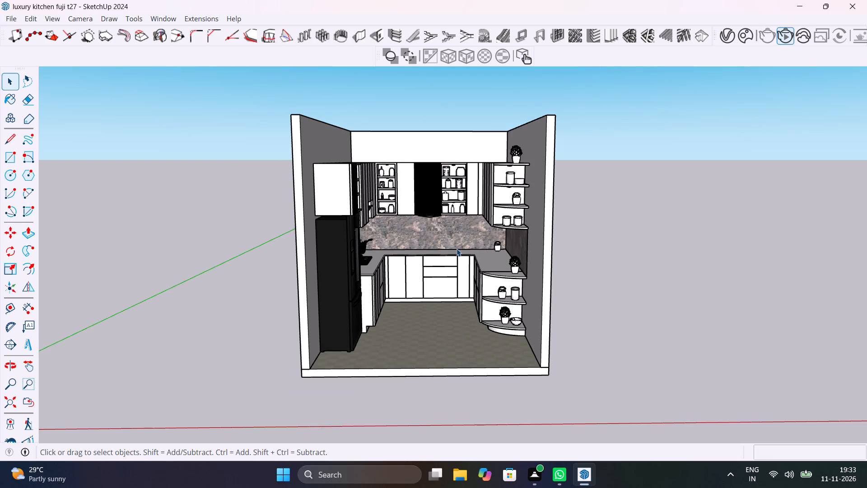
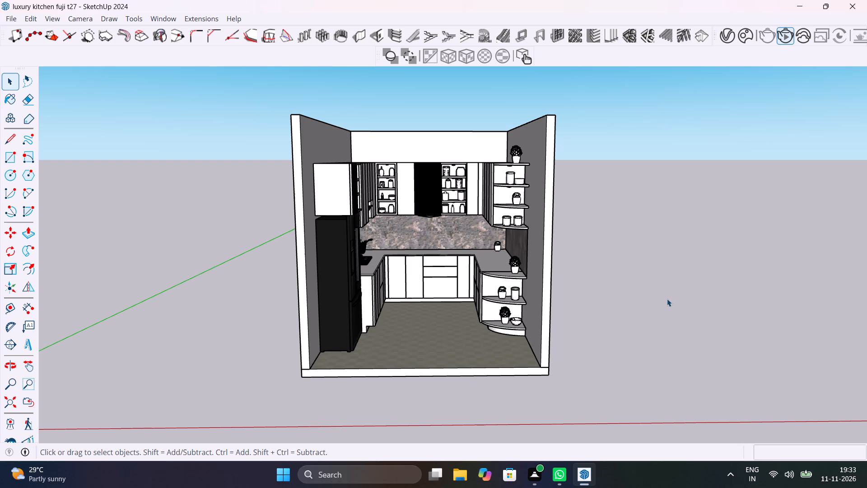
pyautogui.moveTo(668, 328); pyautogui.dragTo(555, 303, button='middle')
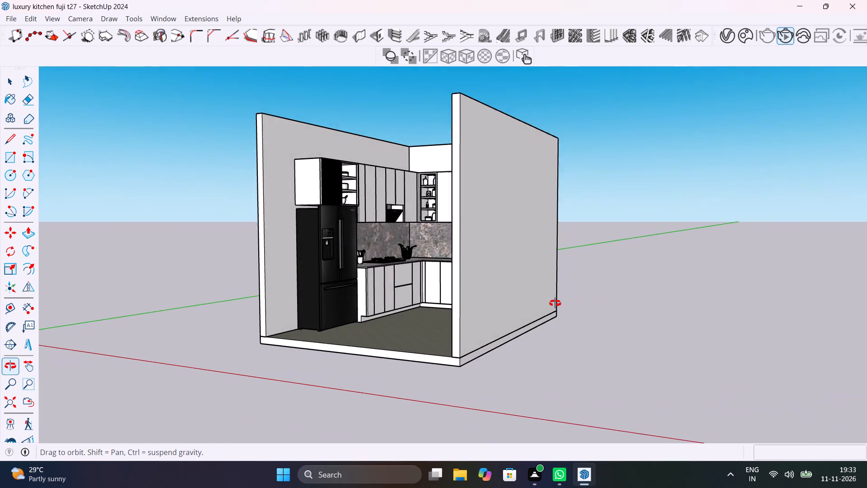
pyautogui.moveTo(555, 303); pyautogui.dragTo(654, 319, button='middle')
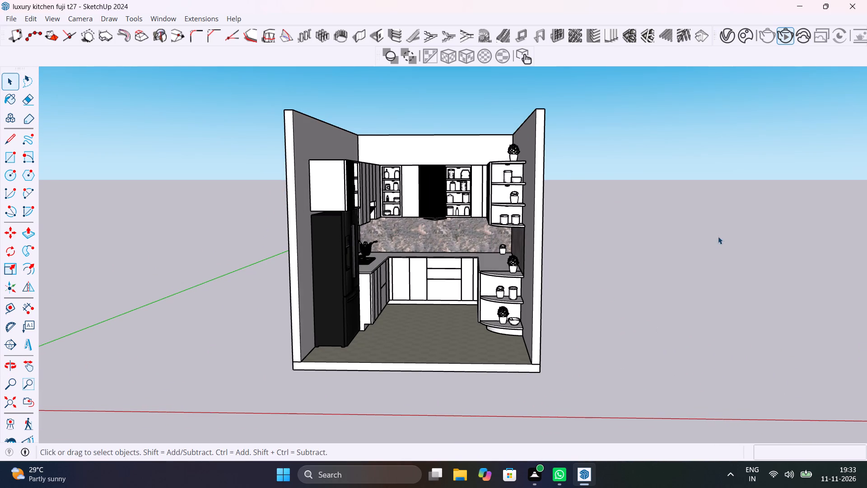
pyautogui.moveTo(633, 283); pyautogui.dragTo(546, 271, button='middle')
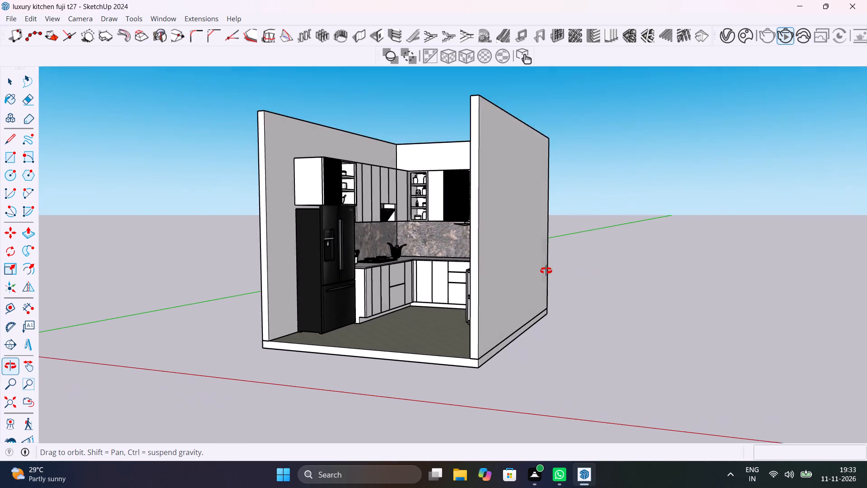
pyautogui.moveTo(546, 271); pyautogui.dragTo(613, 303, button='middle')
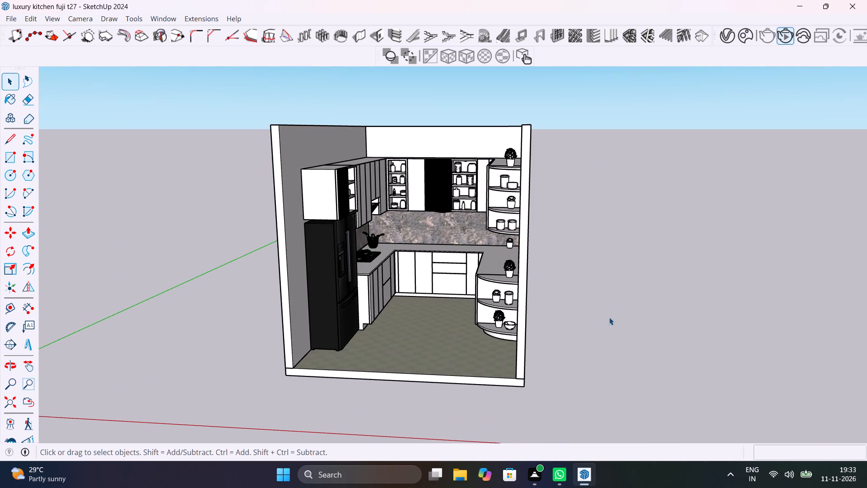
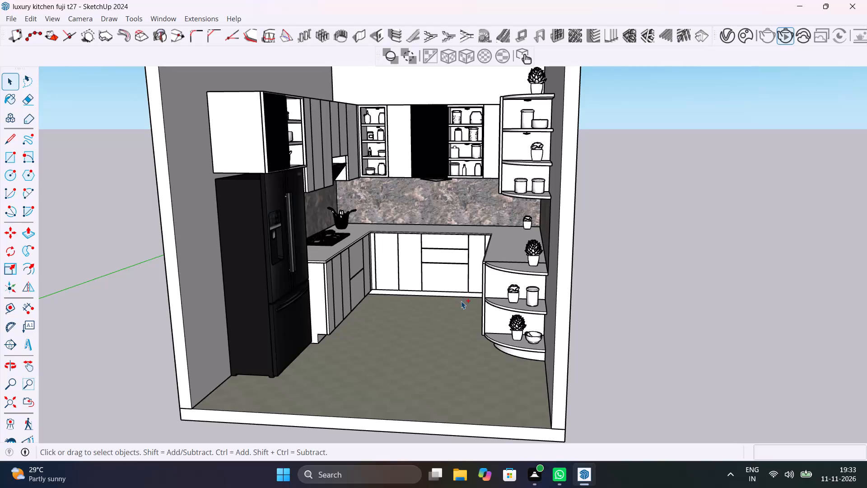
# Stop the interactive render and start a V-Ray production render of the whole kitchen, framed from its open front side.
pyautogui.scroll(-2, 461, 301)
pyautogui.keyDown('shift'); pyautogui.moveTo(461, 303); pyautogui.dragTo(566, 305, button='middle'); pyautogui.keyUp('shift')
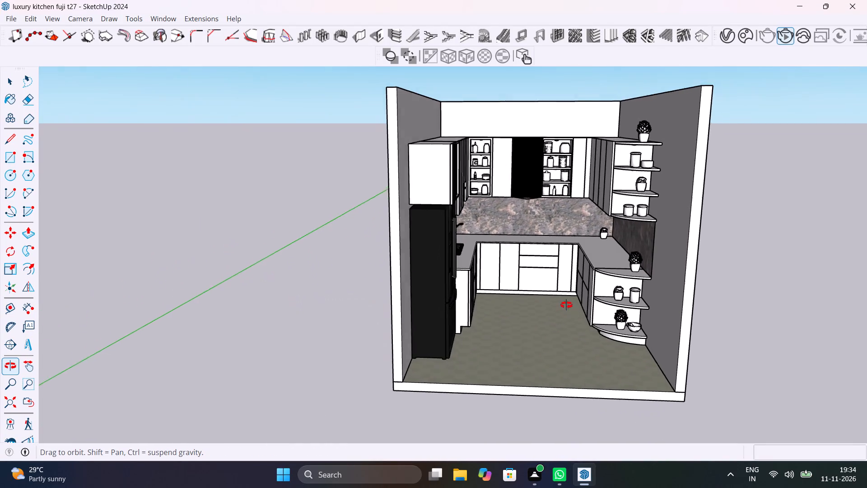
pyautogui.keyDown('shift'); pyautogui.moveTo(566, 305); pyautogui.dragTo(421, 300, button='middle'); pyautogui.keyUp('shift')
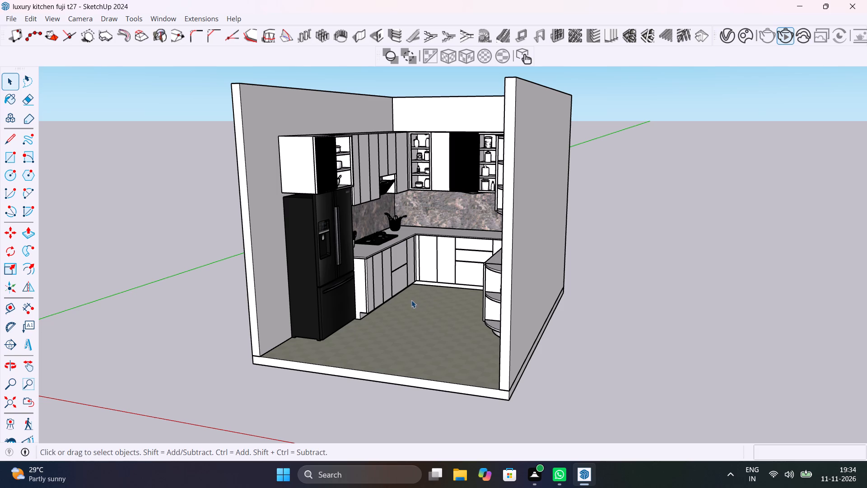
pyautogui.scroll(8, 340, 187)
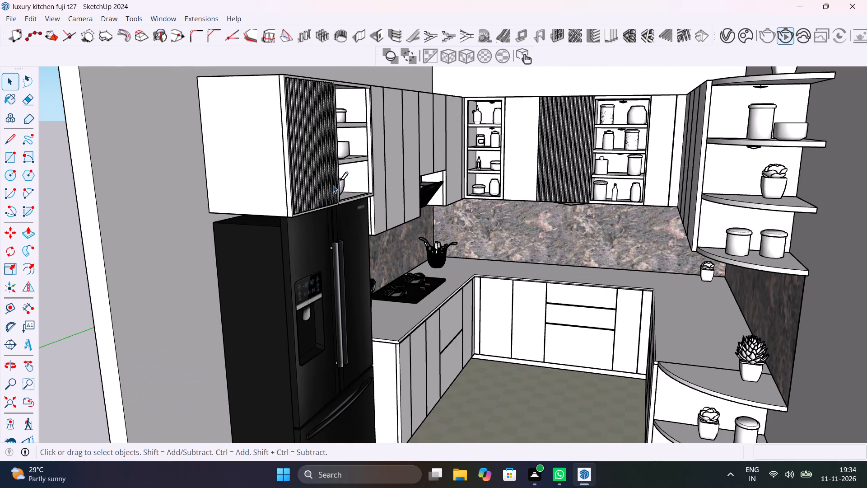
pyautogui.moveTo(333, 185); pyautogui.dragTo(384, 184, button='middle')
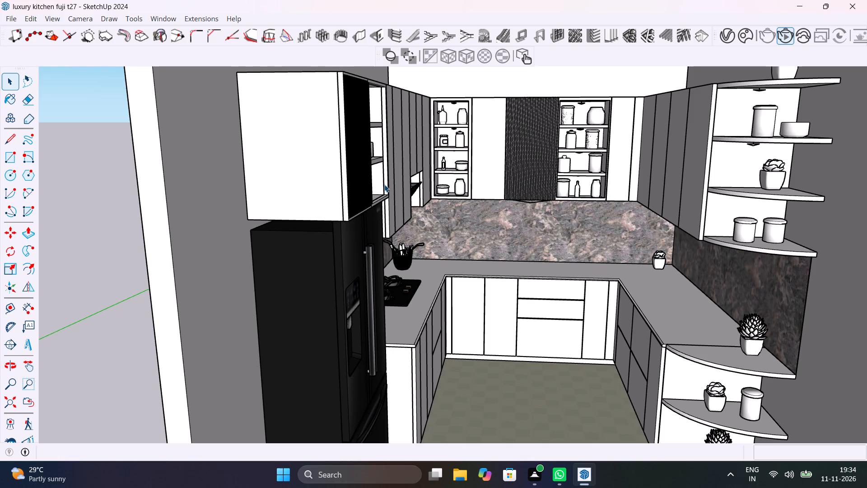
pyautogui.scroll(-3, 311, 191)
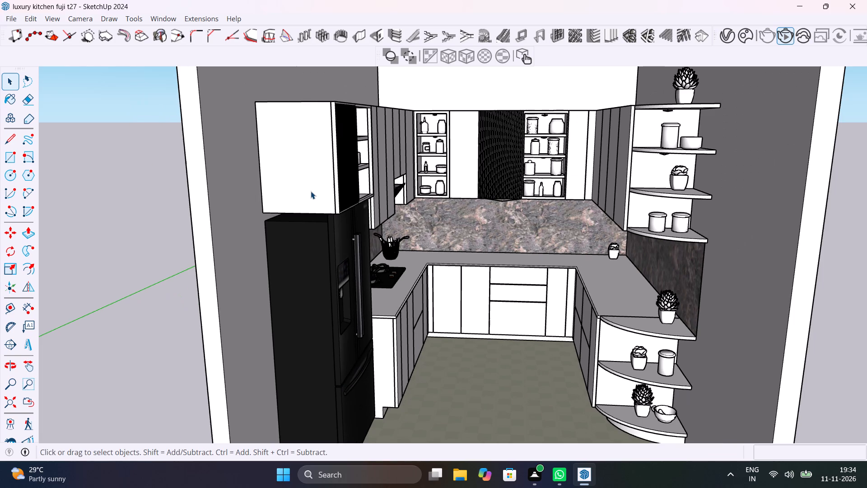
pyautogui.scroll(-4, 311, 191)
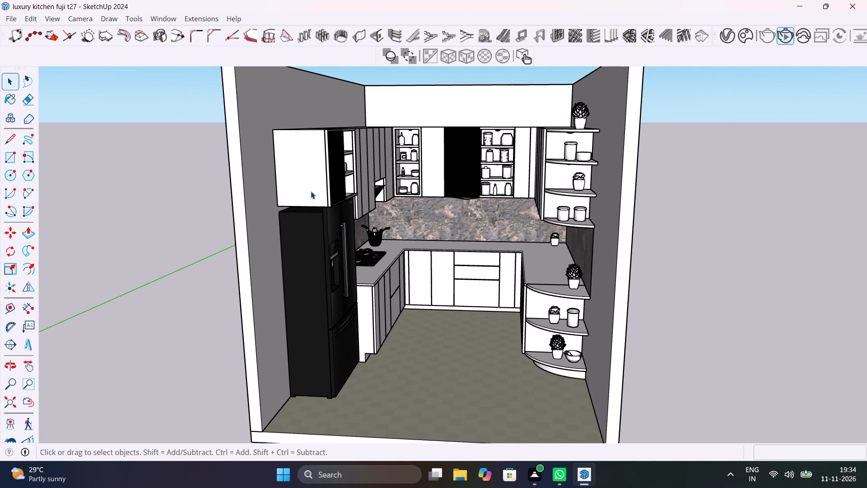
pyautogui.moveTo(496, 220); pyautogui.dragTo(509, 215, button='middle')
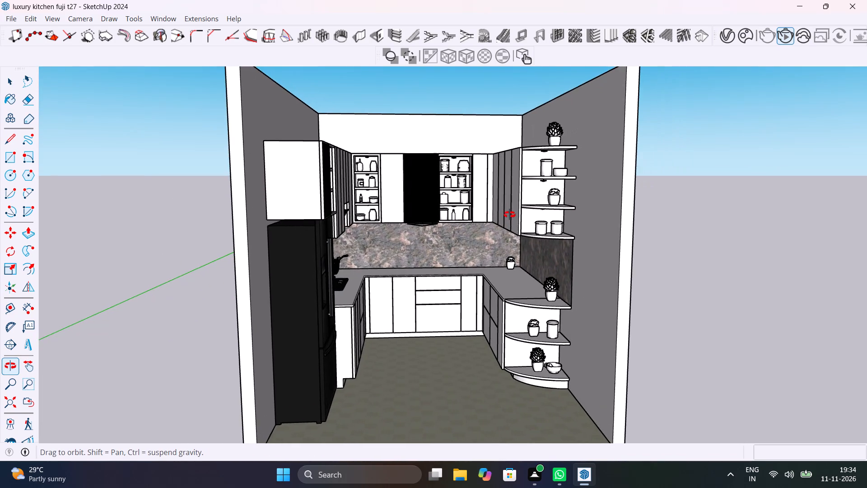
pyautogui.moveTo(509, 215); pyautogui.dragTo(490, 207, button='middle')
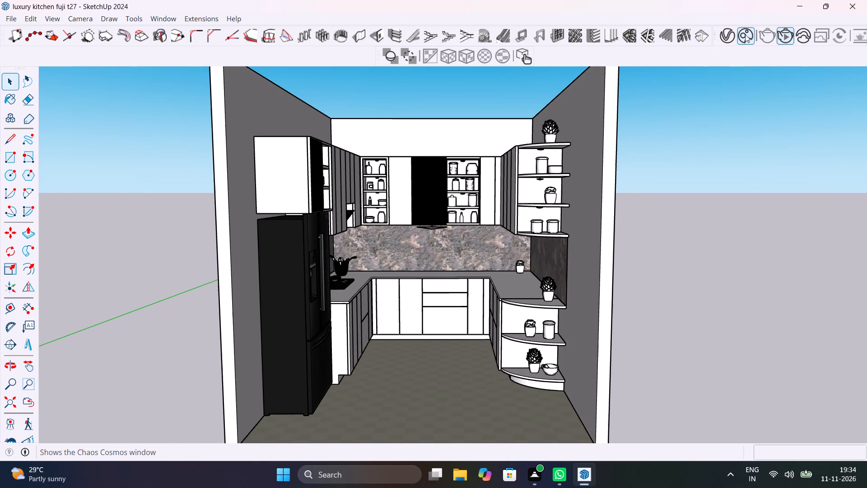
pyautogui.click(746, 33)
pyautogui.click(780, 61)
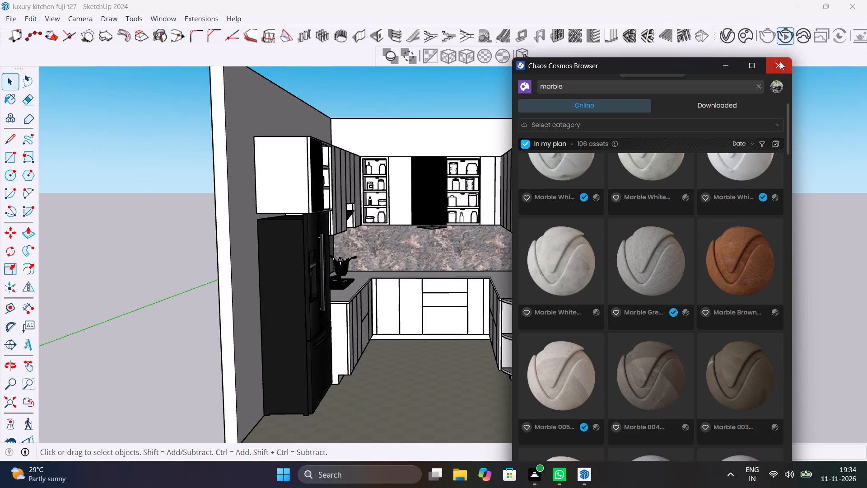
pyautogui.click(785, 38)
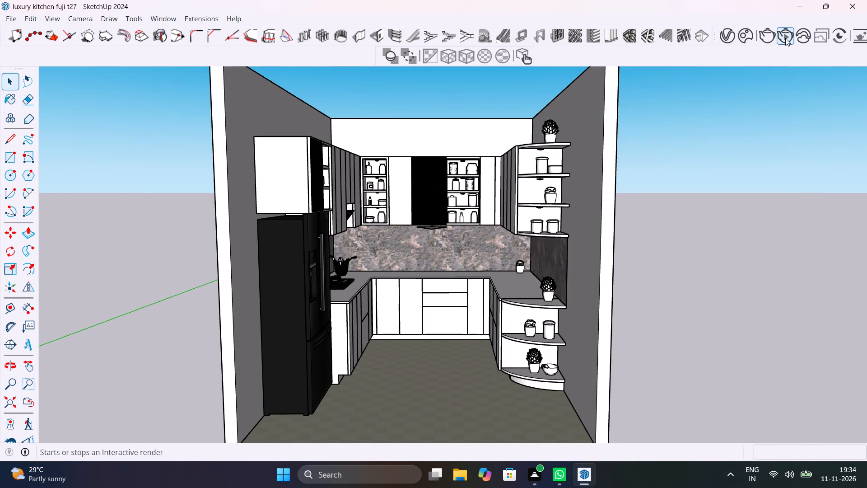
pyautogui.click(750, 38)
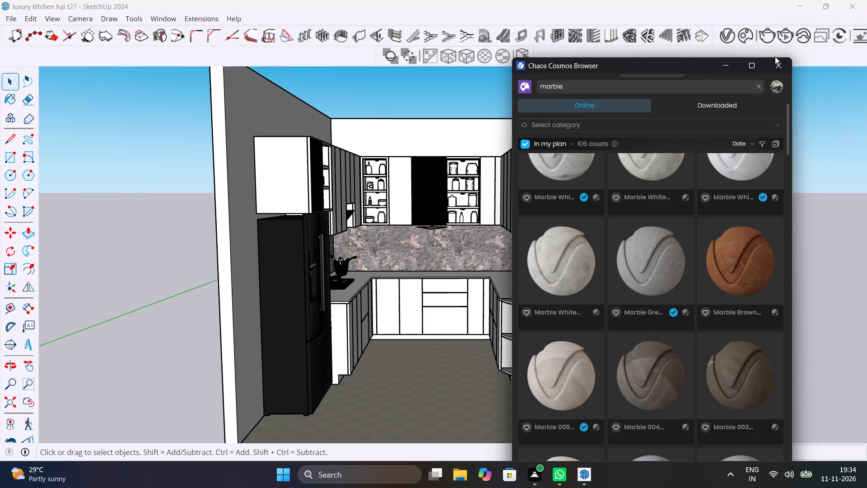
pyautogui.click(778, 65)
pyautogui.click(767, 37)
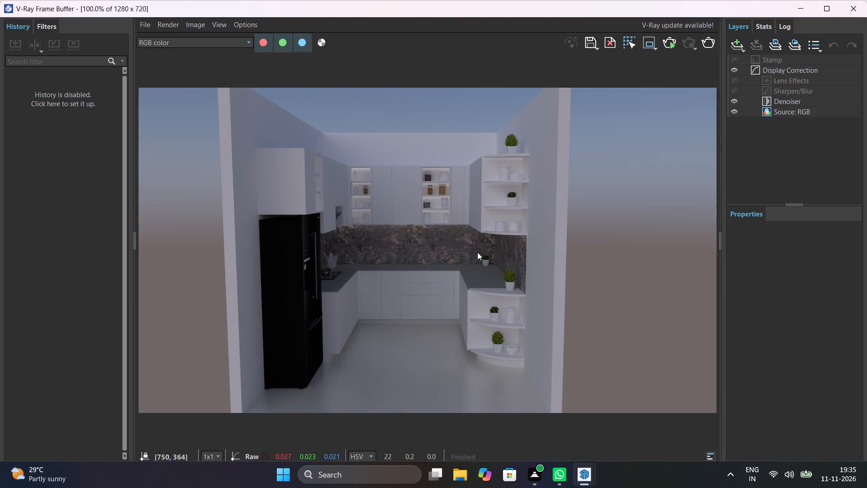
# Examine the finished kitchen render up close, including the backsplash, countertop, fridge, cabinets and corner shelves.
pyautogui.scroll(1, 478, 253)
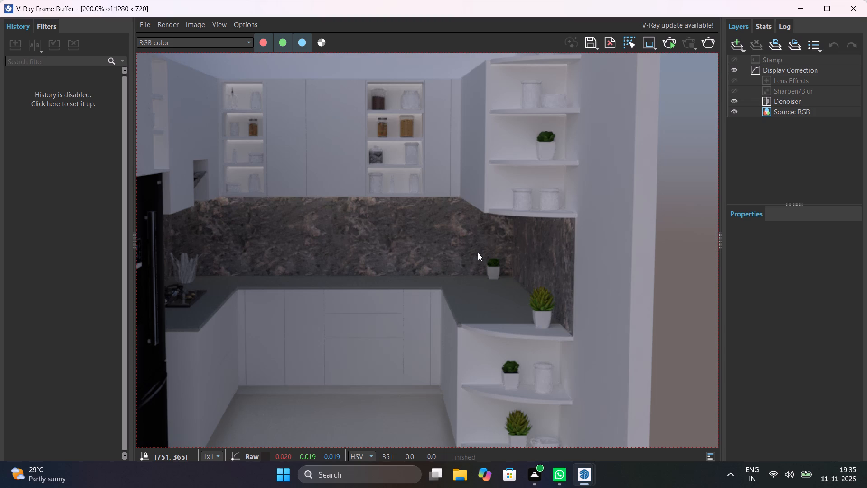
pyautogui.scroll(-1, 478, 253)
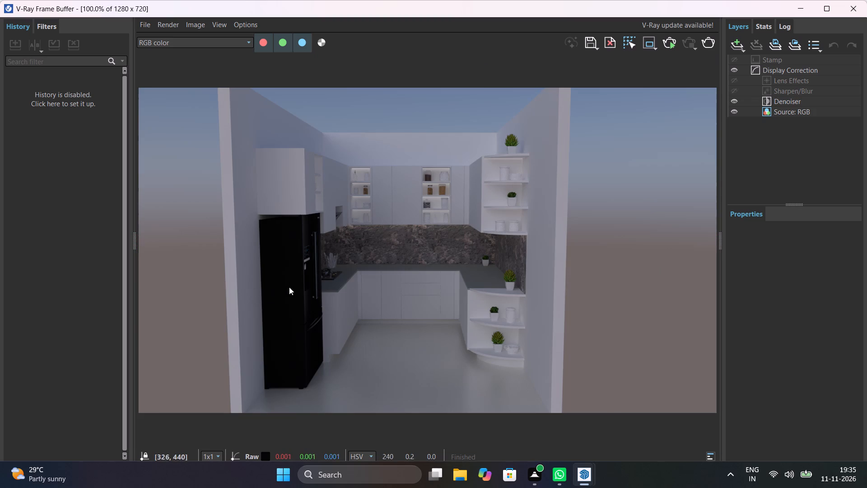
pyautogui.scroll(1, 324, 284)
pyautogui.moveTo(334, 279); pyautogui.dragTo(291, 263, button='middle')
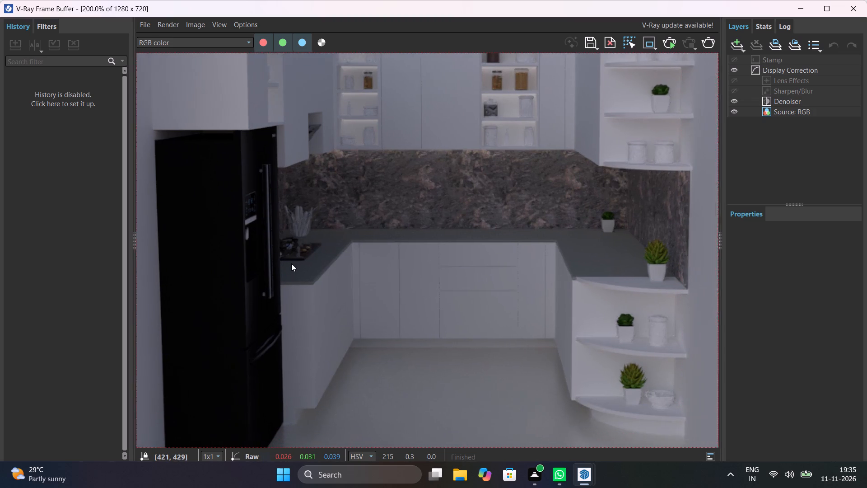
pyautogui.moveTo(291, 263); pyautogui.dragTo(280, 268, button='middle')
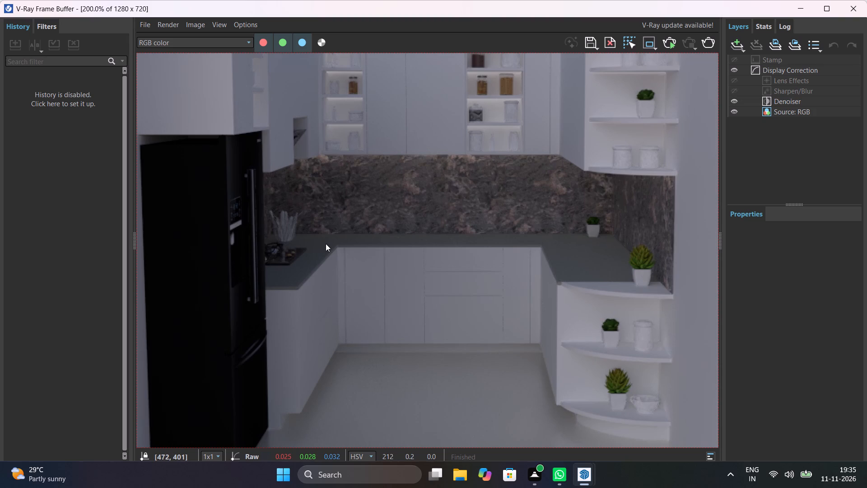
pyautogui.scroll(-1, 326, 244)
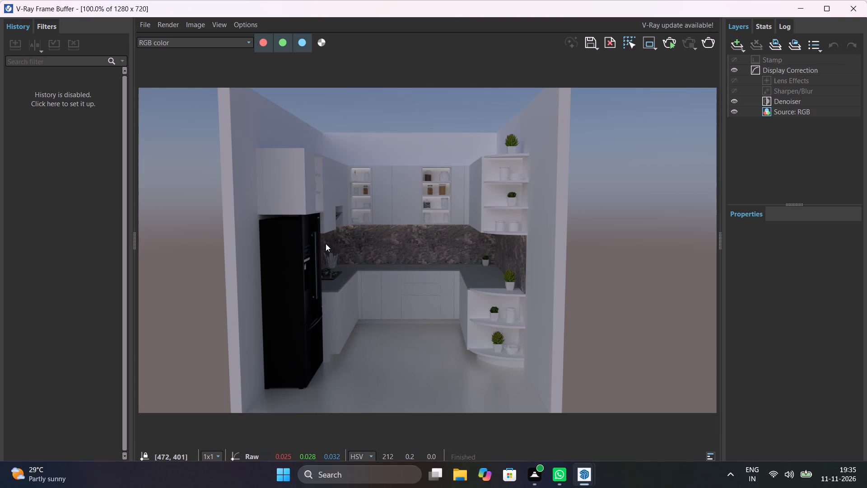
# Start an interactive V-Ray render of the kitchen and close the frame buffer.
pyautogui.click(672, 43)
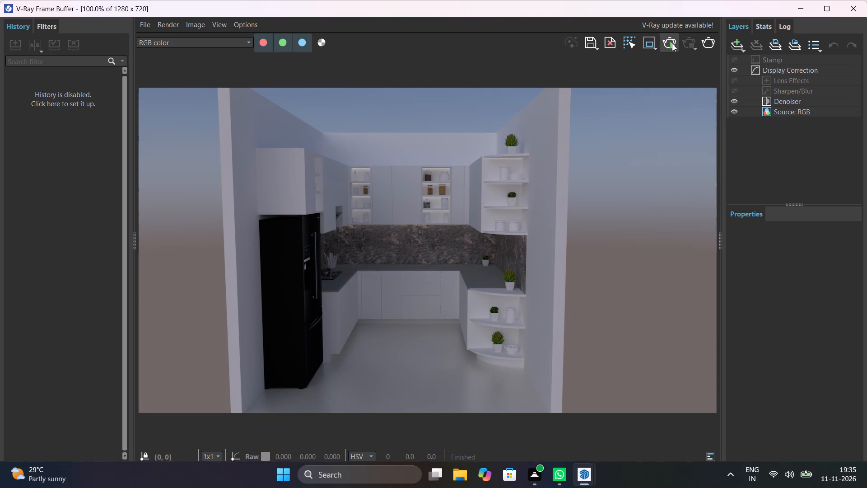
pyautogui.click(851, 11)
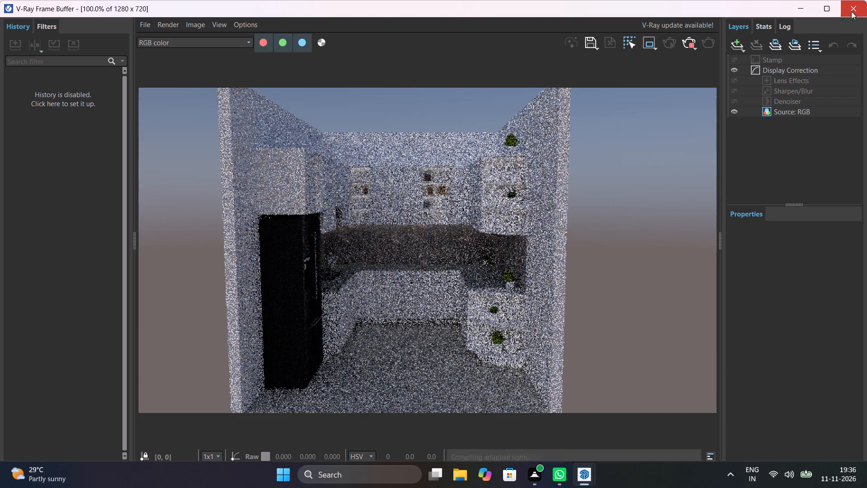
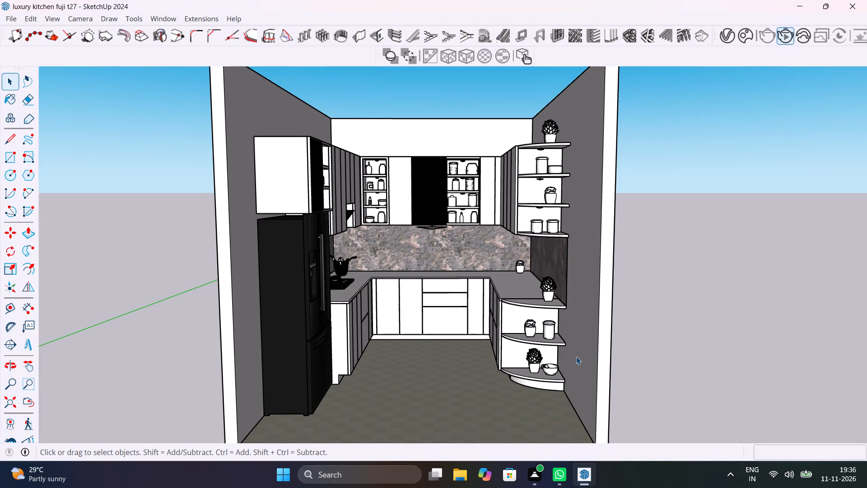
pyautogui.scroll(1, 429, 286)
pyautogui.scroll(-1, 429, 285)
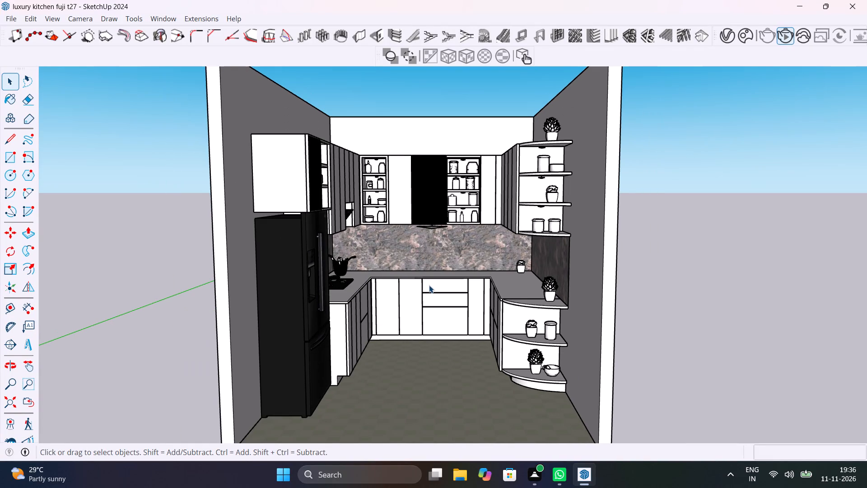
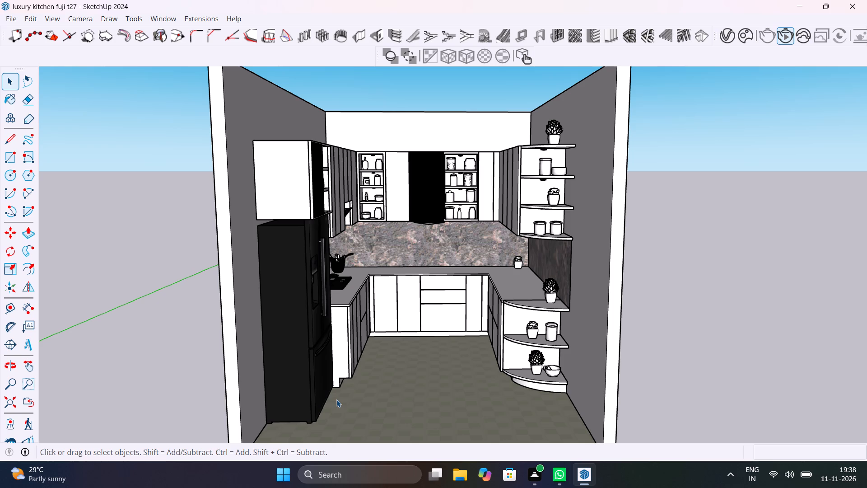
# Stop the interactive V-Ray render and start a non-interactive render of the kitchen's front view.
pyautogui.click(781, 38)
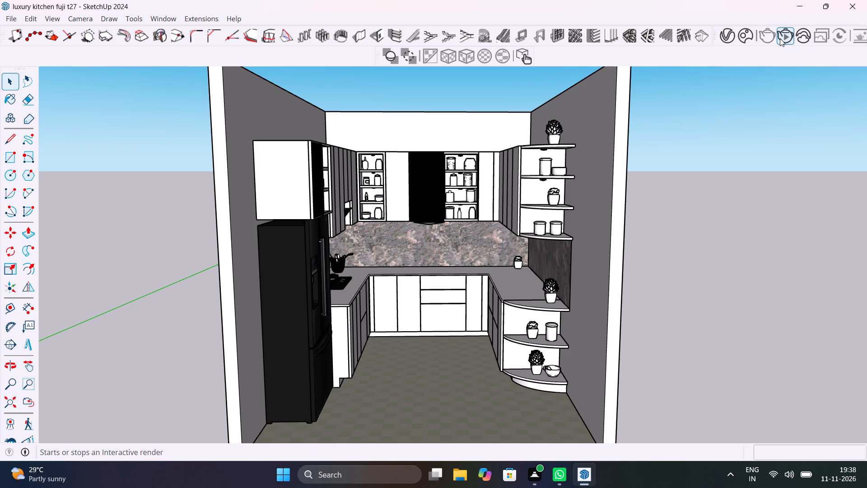
pyautogui.click(767, 36)
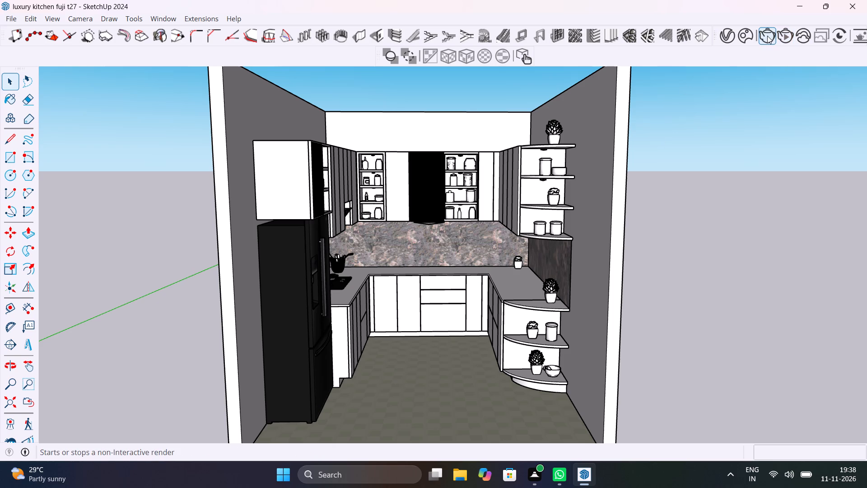
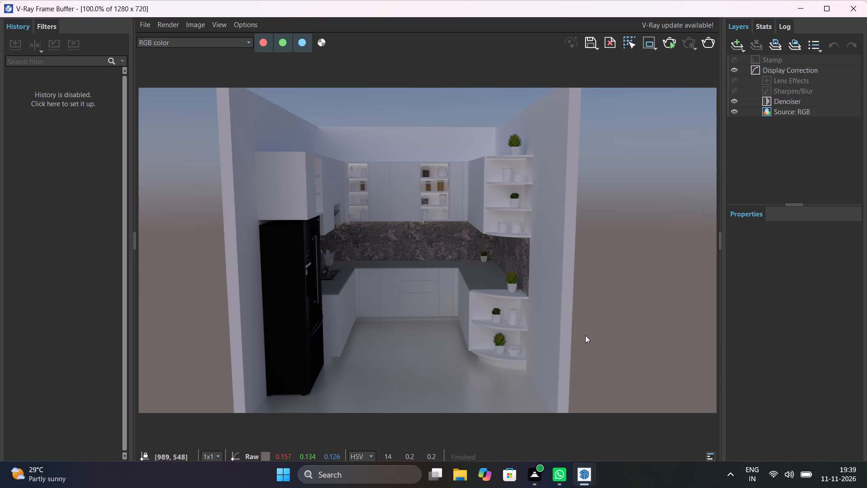
# Close the V-Ray Frame Buffer showing the finished front-view render and return to the kitchen model.
pyautogui.moveTo(585, 335); pyautogui.dragTo(493, 338, button='middle')
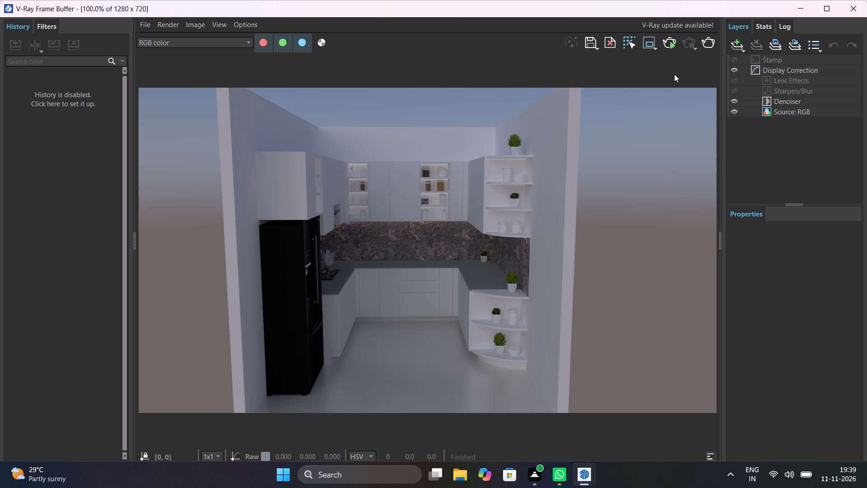
pyautogui.click(665, 47)
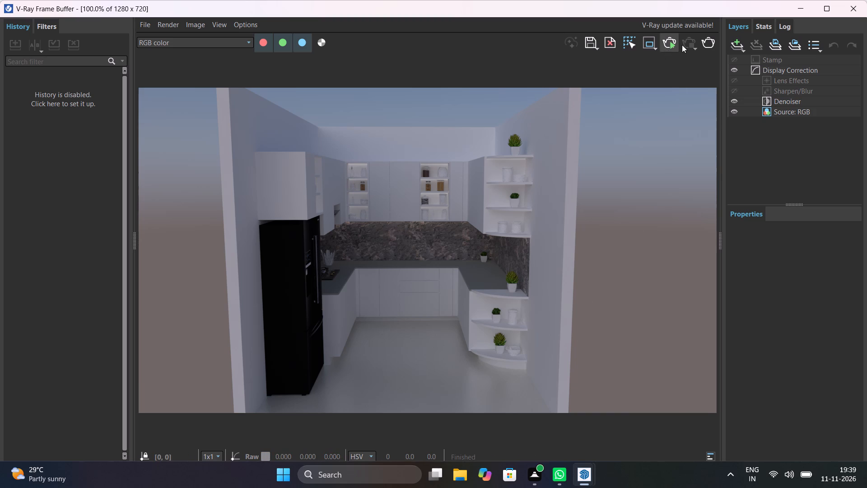
pyautogui.click(847, 12)
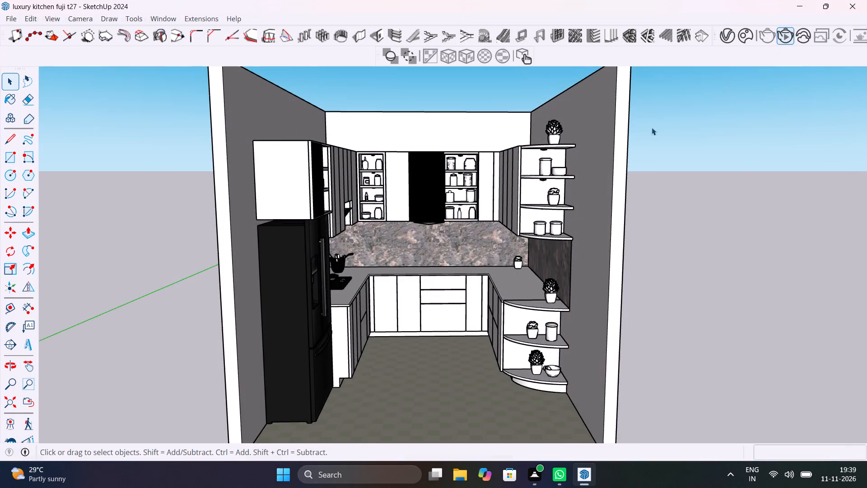
# Save the luxury kitchen model under its existing file name.
pyautogui.scroll(4, 505, 233)
pyautogui.moveTo(543, 265); pyautogui.dragTo(539, 261, button='middle')
pyautogui.scroll(-6, 539, 260)
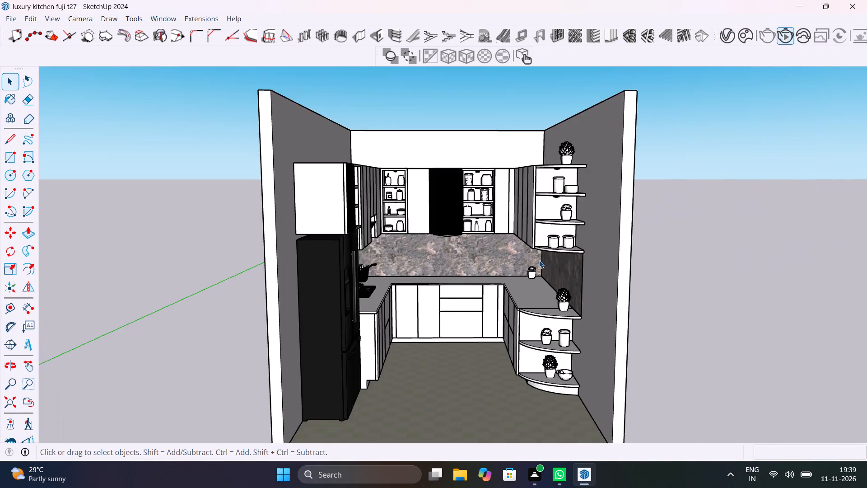
pyautogui.scroll(-2, 539, 260)
pyautogui.moveTo(540, 260); pyautogui.dragTo(466, 278, button='middle')
pyautogui.scroll(2, 437, 272)
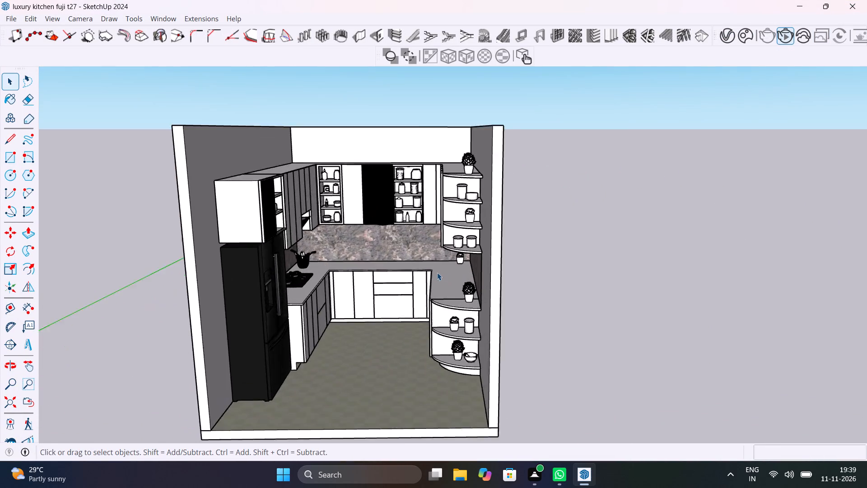
pyautogui.scroll(5, 437, 272)
pyautogui.hotkey('ctrl', 's')
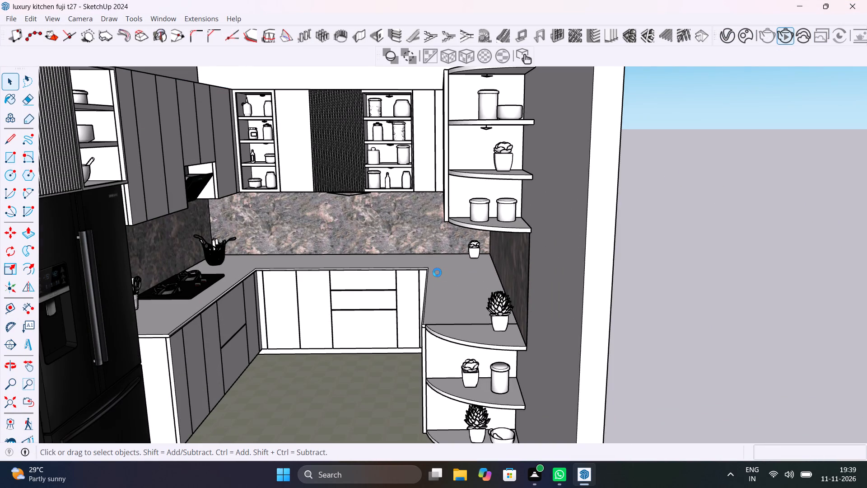
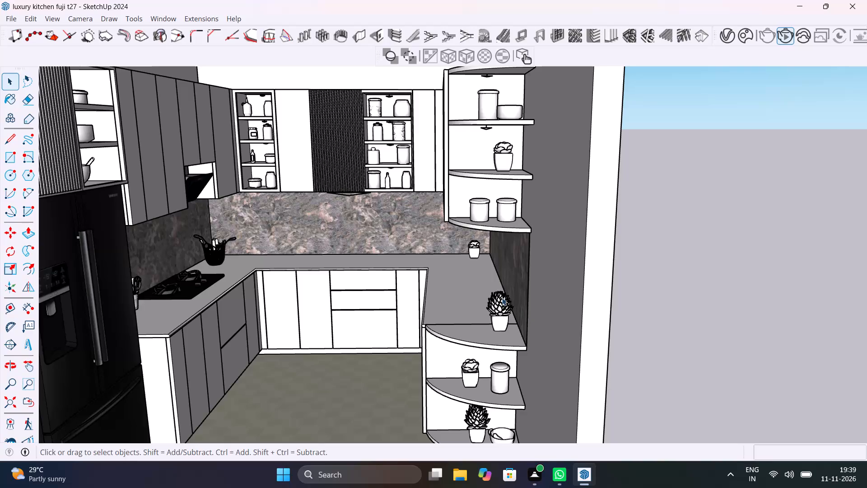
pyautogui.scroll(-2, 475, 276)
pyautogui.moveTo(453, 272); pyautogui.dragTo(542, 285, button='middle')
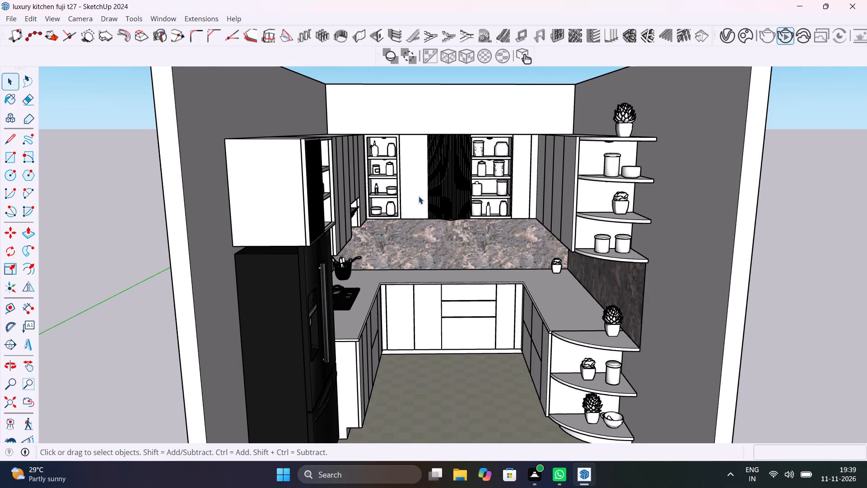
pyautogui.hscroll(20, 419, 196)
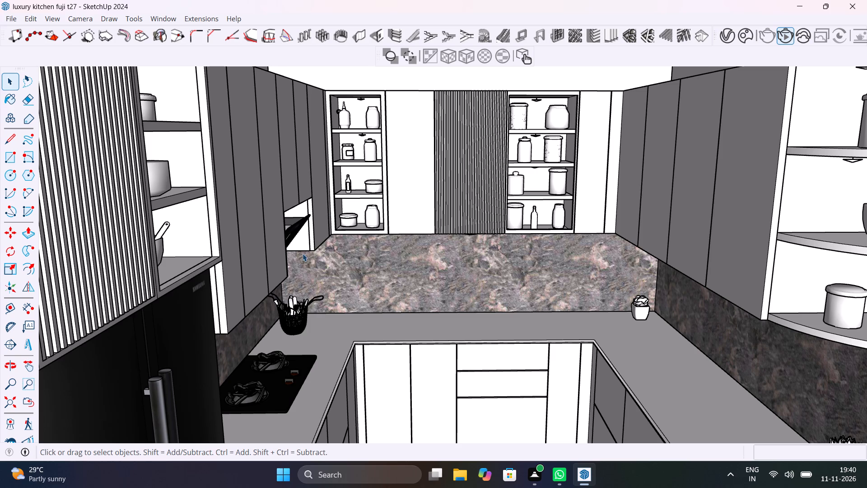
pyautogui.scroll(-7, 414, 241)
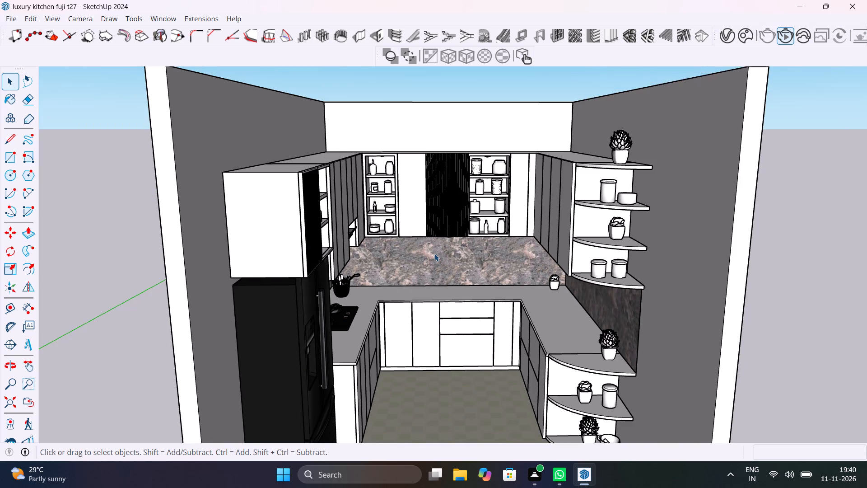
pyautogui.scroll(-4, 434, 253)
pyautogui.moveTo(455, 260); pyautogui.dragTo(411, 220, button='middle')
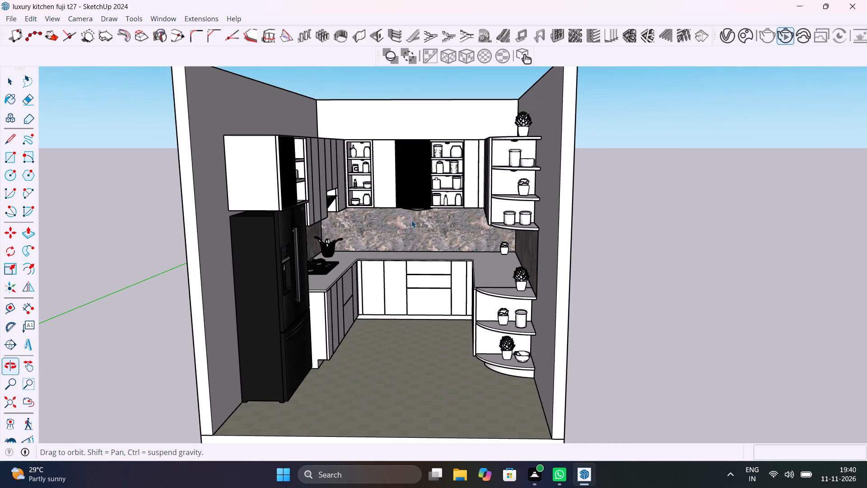
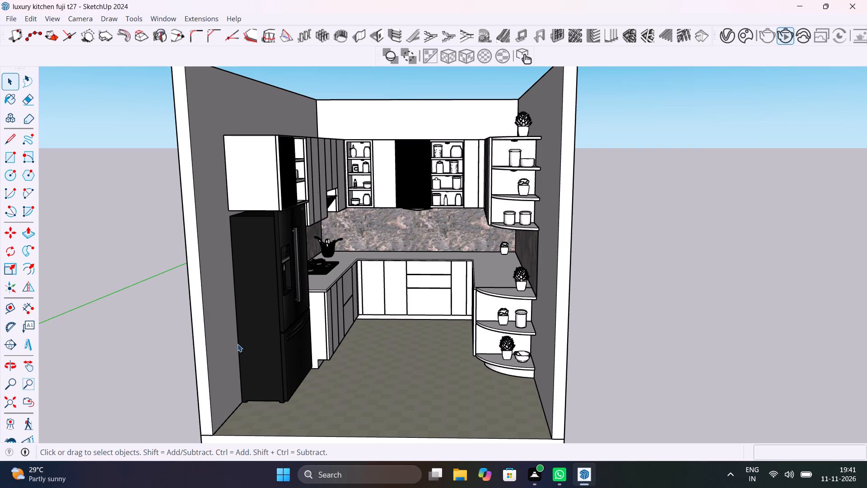
# Save the changes to the luxury kitchen fuji t27 model under its existing file name.
pyautogui.scroll(-1, 229, 293)
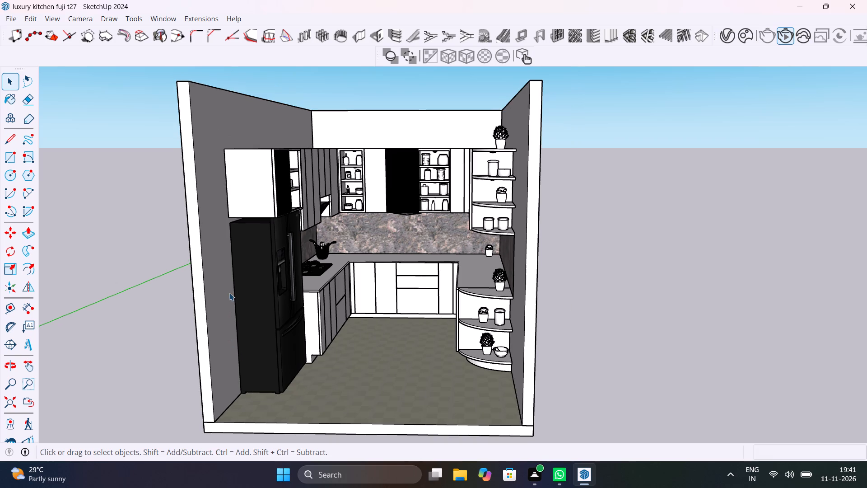
pyautogui.scroll(-1, 229, 293)
pyautogui.scroll(1, 247, 312)
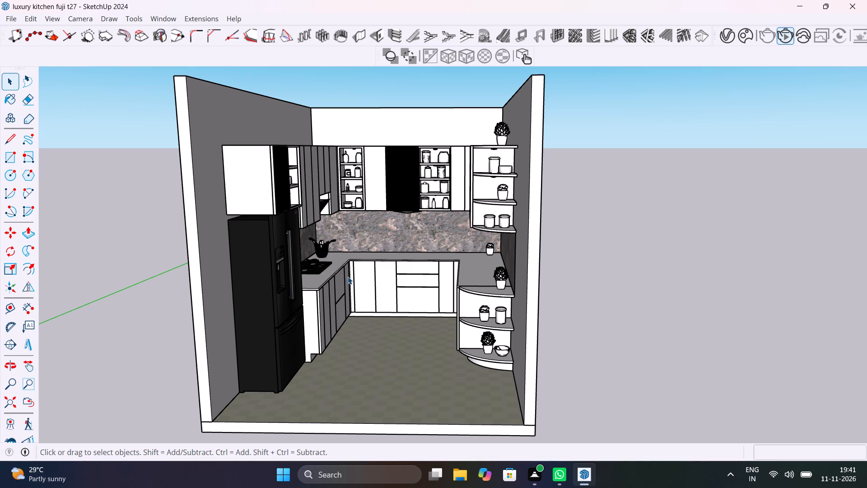
pyautogui.scroll(-3, 366, 271)
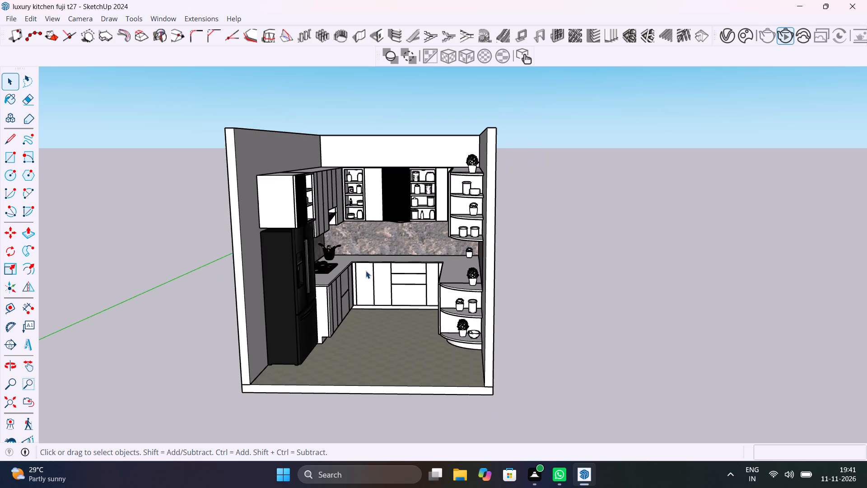
pyautogui.scroll(-2, 366, 271)
pyautogui.scroll(-1, 399, 300)
pyautogui.moveTo(399, 299); pyautogui.dragTo(327, 277, button='middle')
pyautogui.hotkey('ctrl', 's')
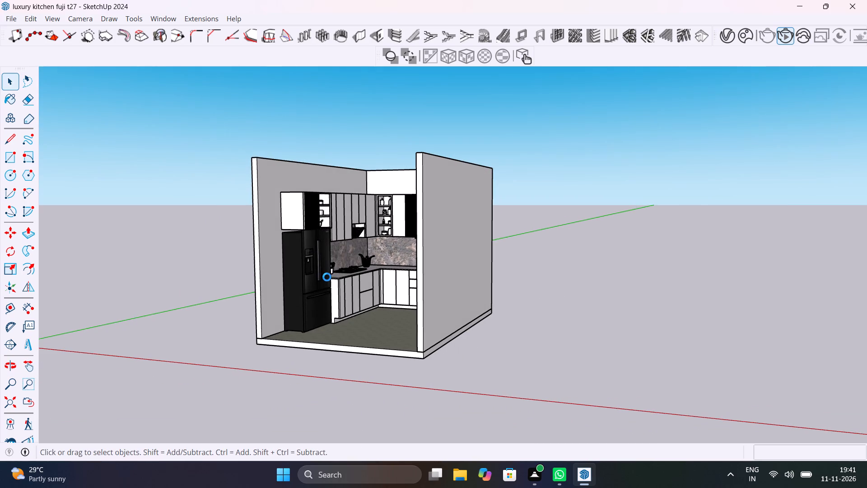
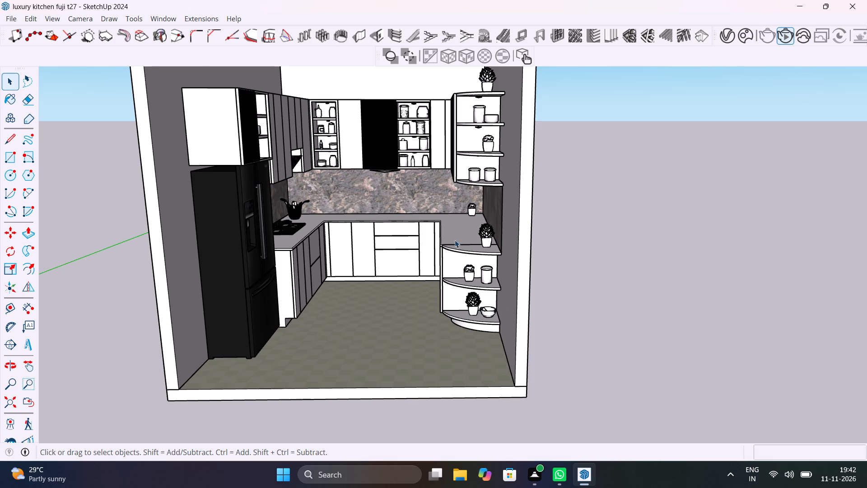
# Save the luxury kitchen fuji t27 model again under its existing file name.
pyautogui.scroll(2, 461, 248)
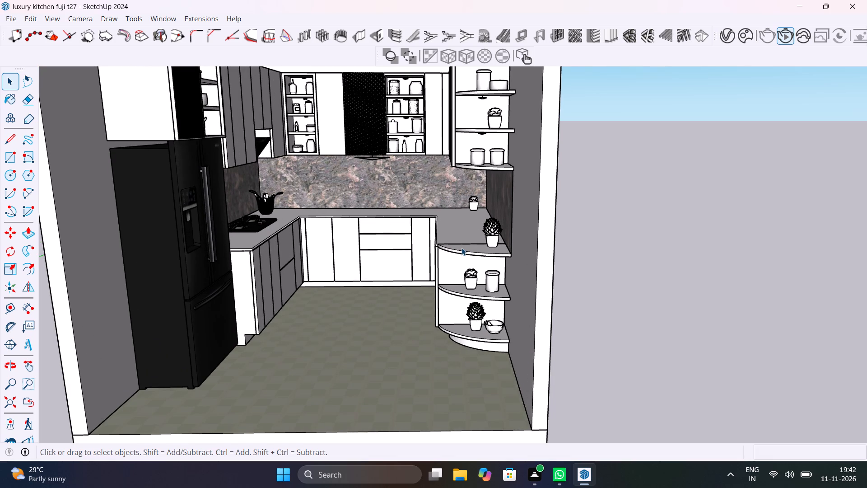
pyautogui.hotkey('ctrl', 's')
# Examine the finished kitchen model from the front and both sides, including the cabinets, refrigerator and corner shelves, close up and as a whole.
pyautogui.moveTo(462, 247); pyautogui.dragTo(395, 217, button='middle')
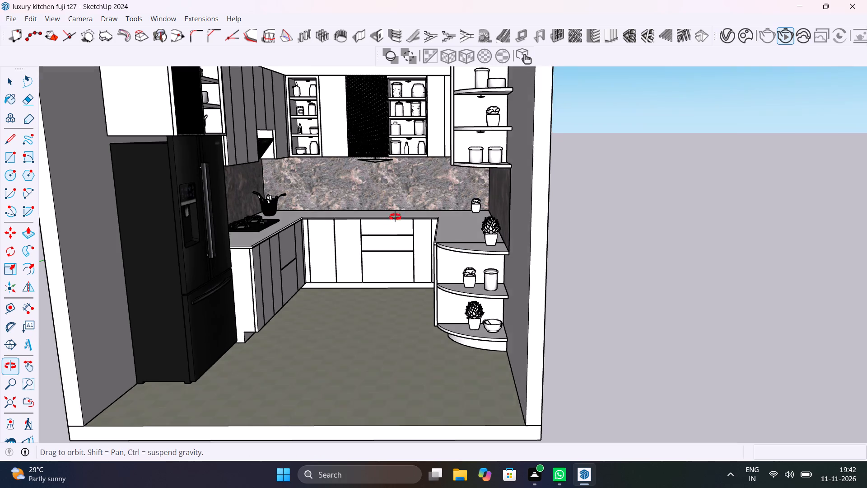
pyautogui.moveTo(395, 217); pyautogui.dragTo(538, 269, button='middle')
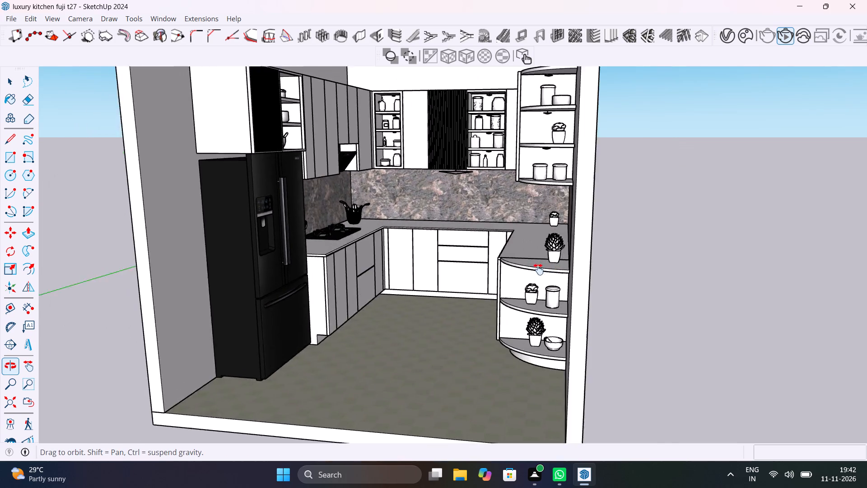
pyautogui.moveTo(538, 269); pyautogui.dragTo(581, 274, button='middle')
pyautogui.scroll(-5, 569, 253)
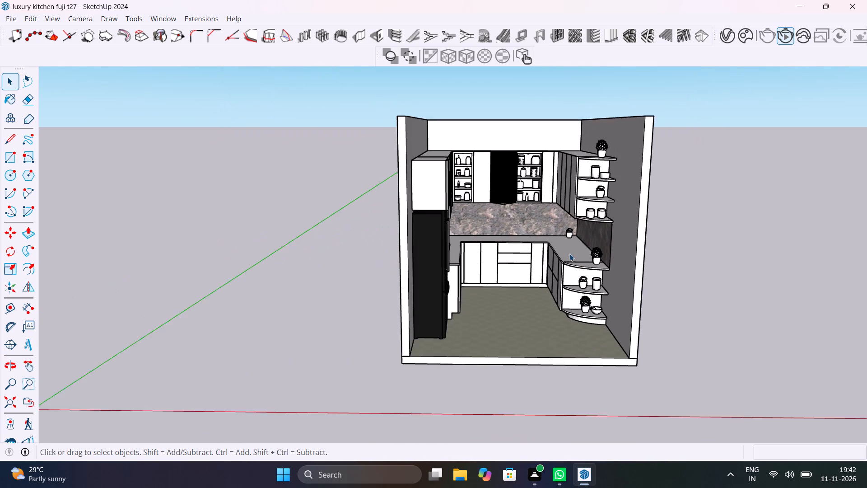
pyautogui.scroll(-1, 569, 253)
pyautogui.keyDown('shift'); pyautogui.moveTo(569, 253); pyautogui.dragTo(500, 249, button='middle'); pyautogui.keyUp('shift')
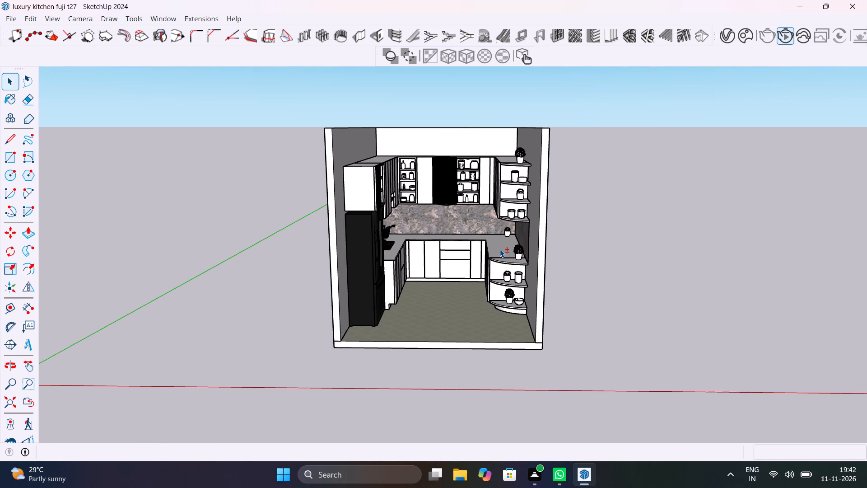
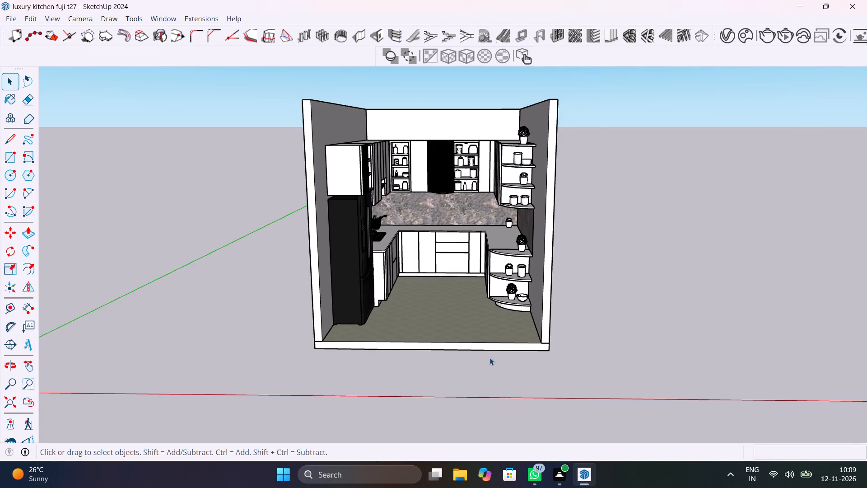
# Examine the kitchen model from the front and both sides, then close up around the countertop, backsplash and cabinets.
pyautogui.scroll(9, 489, 357)
pyautogui.keyDown('shift'); pyautogui.moveTo(466, 349); pyautogui.dragTo(602, 487, button='middle'); pyautogui.keyUp('shift')
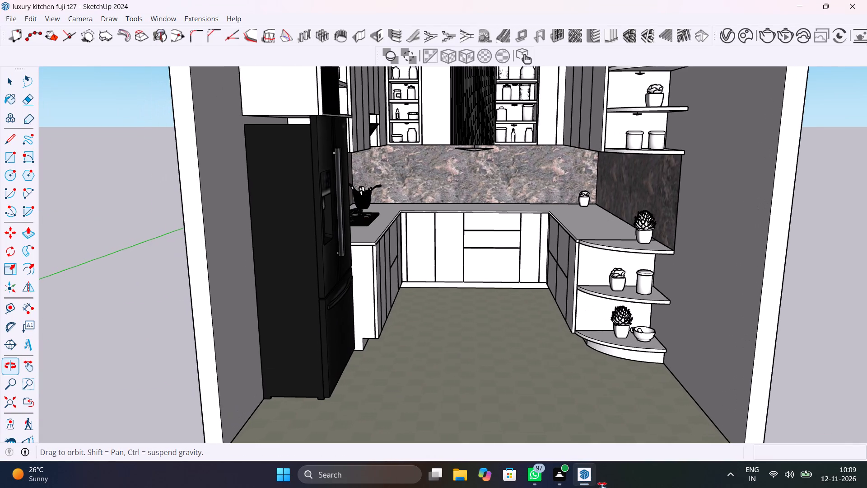
pyautogui.keyDown('shift'); pyautogui.moveTo(602, 487); pyautogui.dragTo(603, 487, button='middle'); pyautogui.keyUp('shift')
pyautogui.keyDown('shift'); pyautogui.moveTo(539, 255); pyautogui.dragTo(517, 369, button='middle'); pyautogui.keyUp('shift')
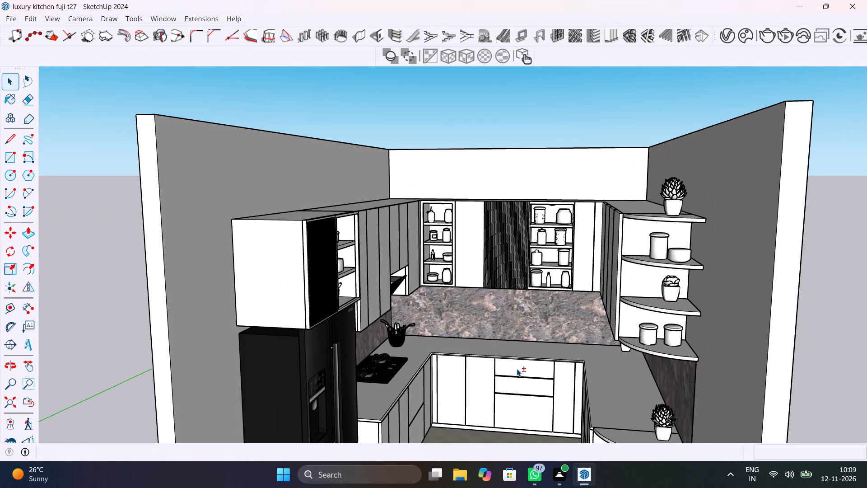
pyautogui.scroll(-4, 512, 355)
pyautogui.keyDown('shift'); pyautogui.moveTo(522, 374); pyautogui.dragTo(439, 294, button='middle'); pyautogui.keyUp('shift')
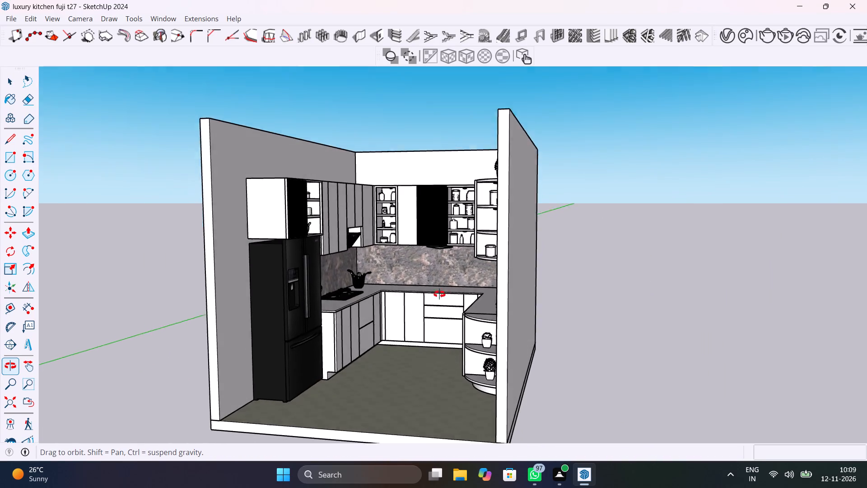
pyautogui.keyDown('shift'); pyautogui.moveTo(439, 294); pyautogui.dragTo(533, 293, button='middle'); pyautogui.keyUp('shift')
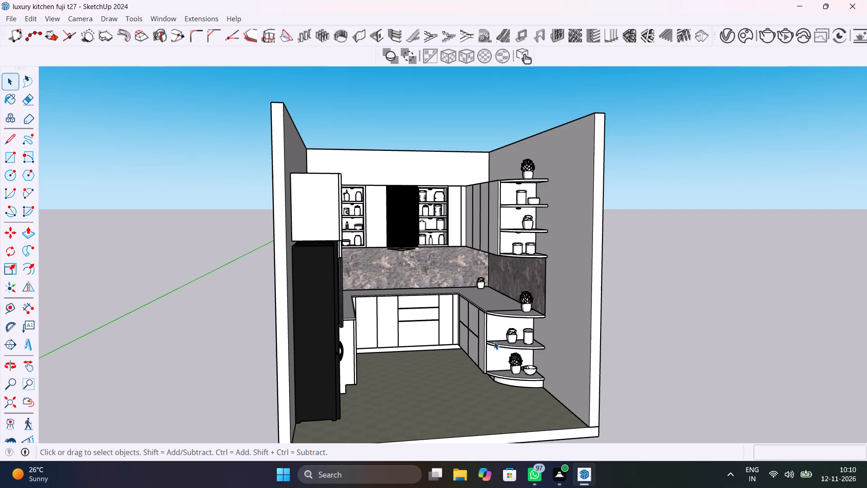
pyautogui.moveTo(492, 339); pyautogui.dragTo(466, 361, button='middle')
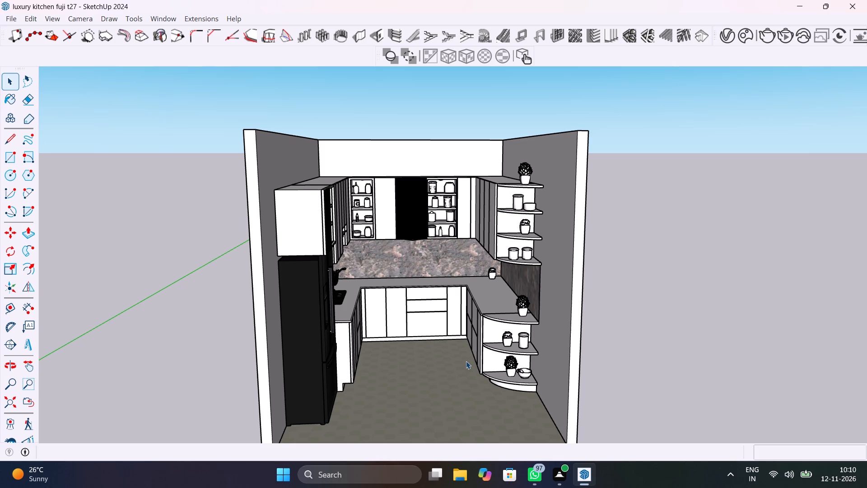
pyautogui.scroll(1, 466, 361)
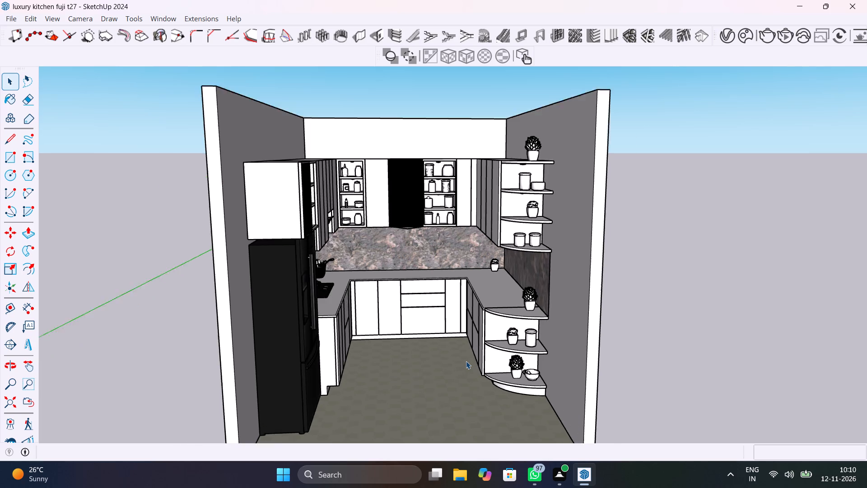
pyautogui.scroll(5, 466, 361)
pyautogui.keyDown('shift'); pyautogui.moveTo(443, 352); pyautogui.dragTo(447, 388, button='middle'); pyautogui.keyUp('shift')
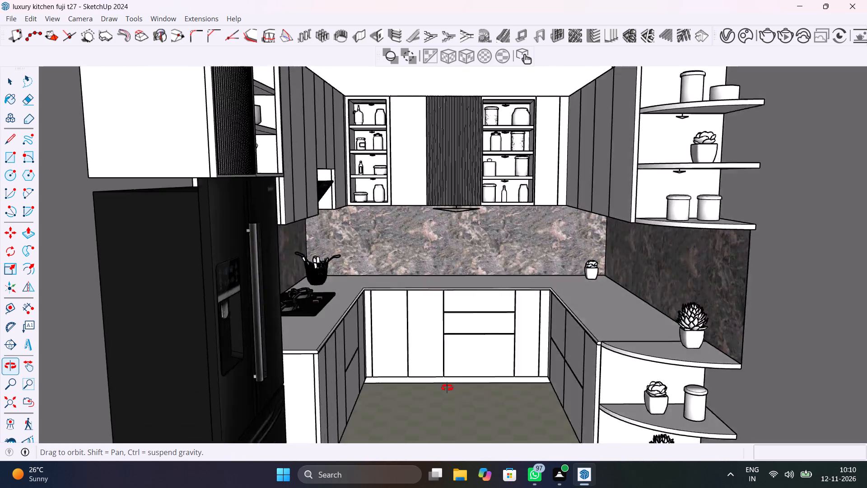
pyautogui.keyDown('shift'); pyautogui.moveTo(447, 388); pyautogui.dragTo(448, 427, button='middle'); pyautogui.keyUp('shift')
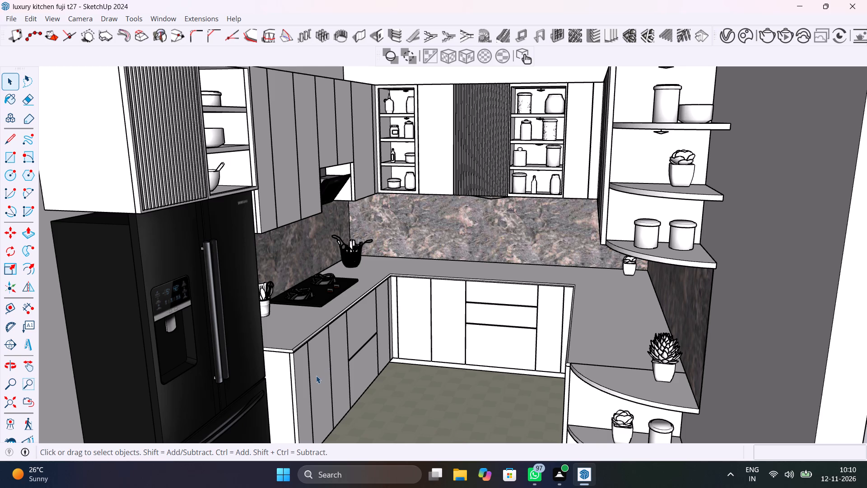
# Open the base cabinet body for editing and select only the plinth face beneath the cabinets beside the refrigerator.
pyautogui.scroll(3, 316, 375)
pyautogui.moveTo(308, 373); pyautogui.dragTo(291, 295, button='middle')
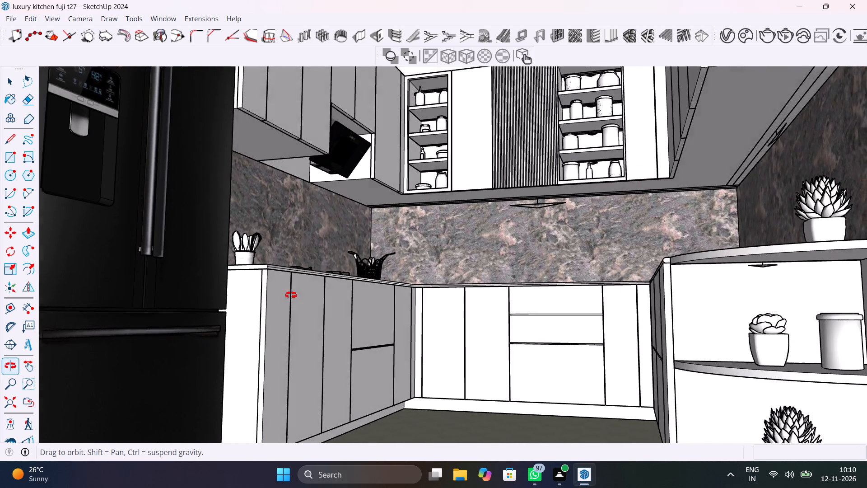
pyautogui.moveTo(291, 295); pyautogui.dragTo(275, 262, button='middle')
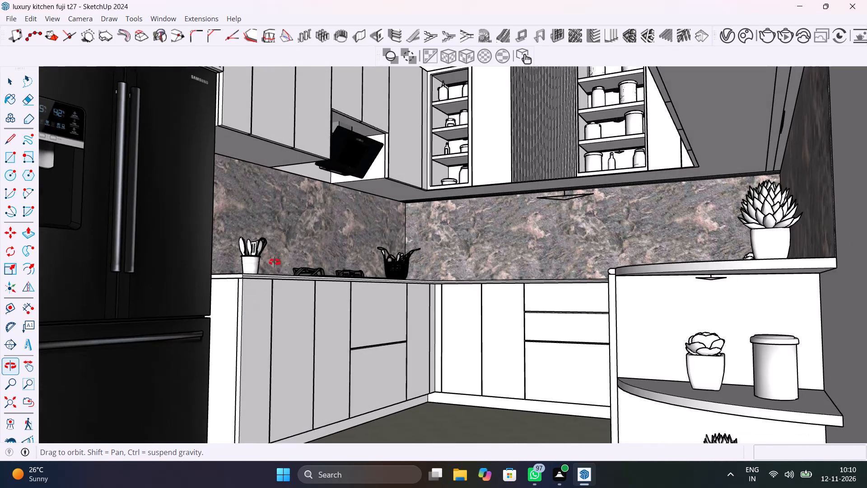
pyautogui.moveTo(275, 262); pyautogui.dragTo(271, 290, button='middle')
pyautogui.scroll(4, 266, 324)
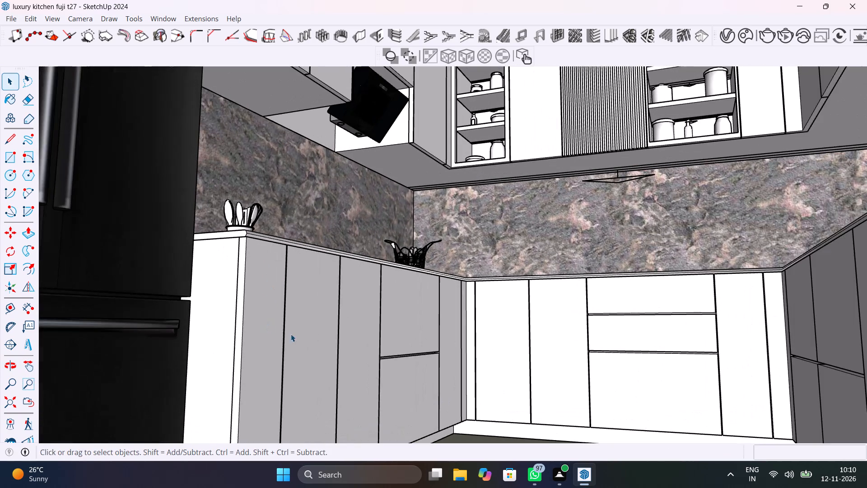
pyautogui.moveTo(304, 337); pyautogui.dragTo(353, 224, button='middle')
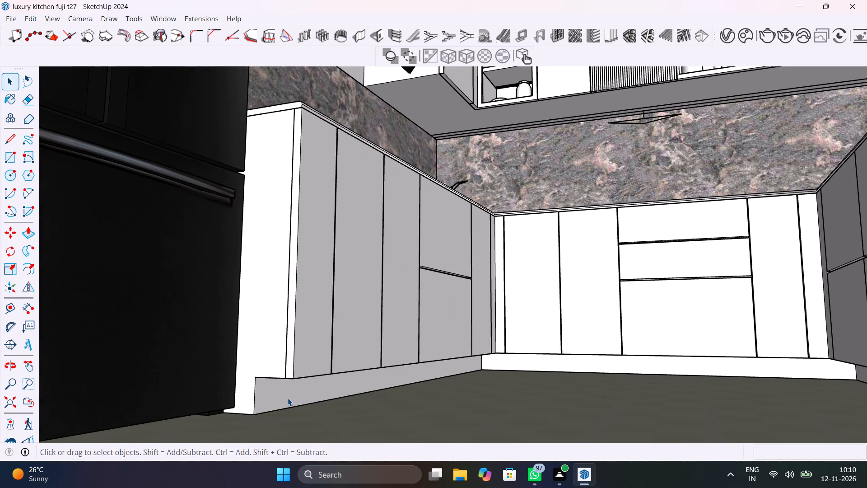
pyautogui.click(288, 398)
pyautogui.doubleClick(288, 398)
pyautogui.click(288, 398)
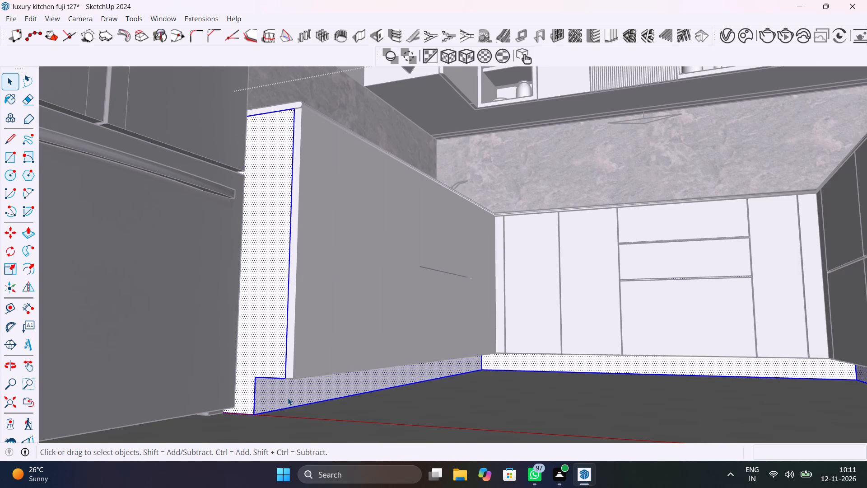
pyautogui.scroll(-4, 289, 396)
pyautogui.click(289, 396)
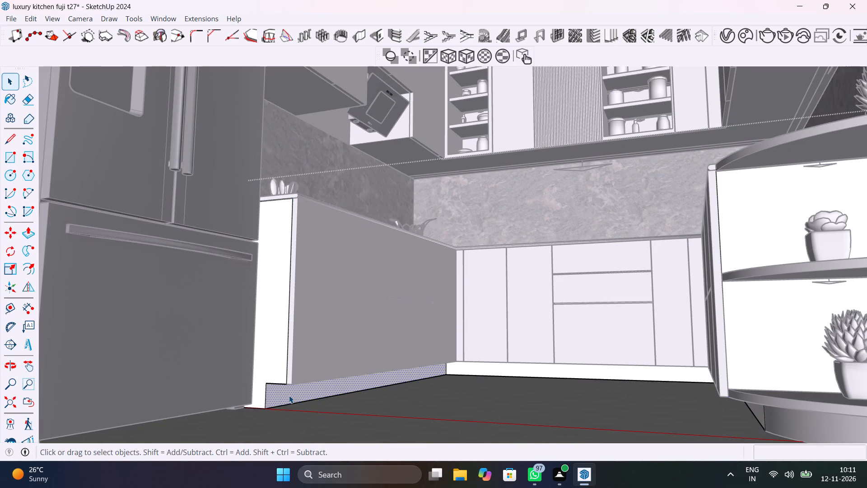
# Search the Chaos Cosmos library for wood and open the V-Ray Asset Editor clear of the Cosmos browser.
pyautogui.click(746, 37)
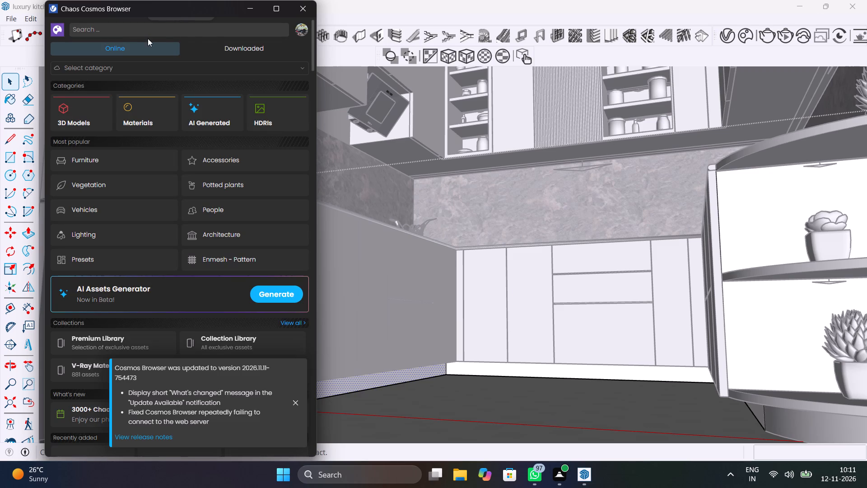
pyautogui.click(221, 31)
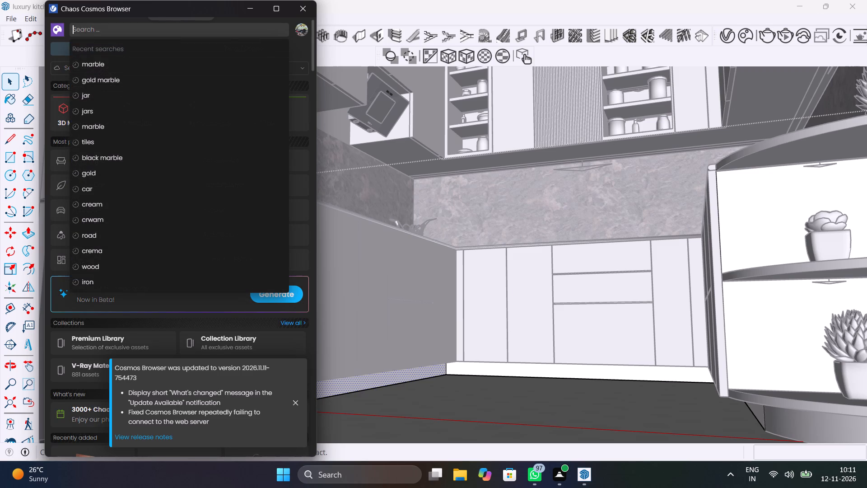
pyautogui.press('w')
pyautogui.write('ood')
pyautogui.press('Return')
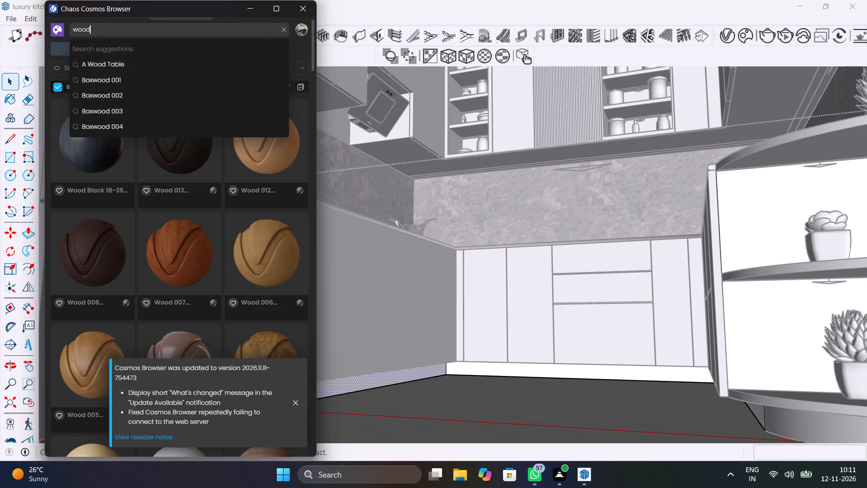
pyautogui.scroll(-1, 301, 197)
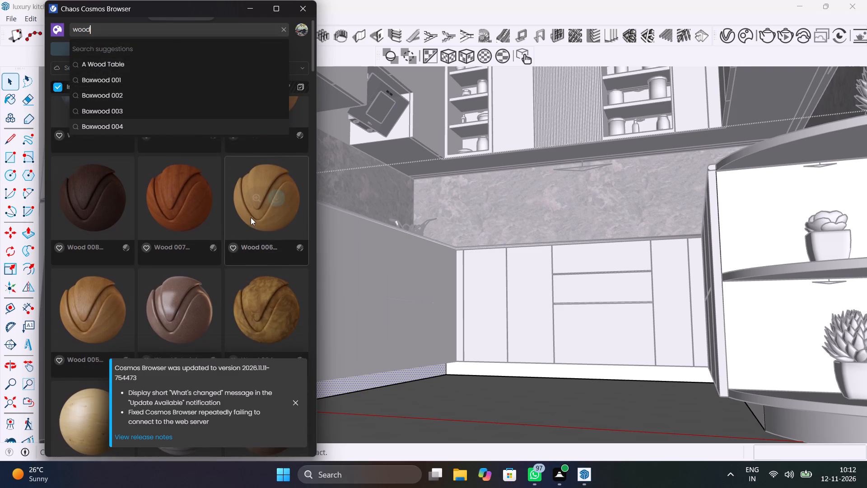
pyautogui.scroll(-1, 250, 217)
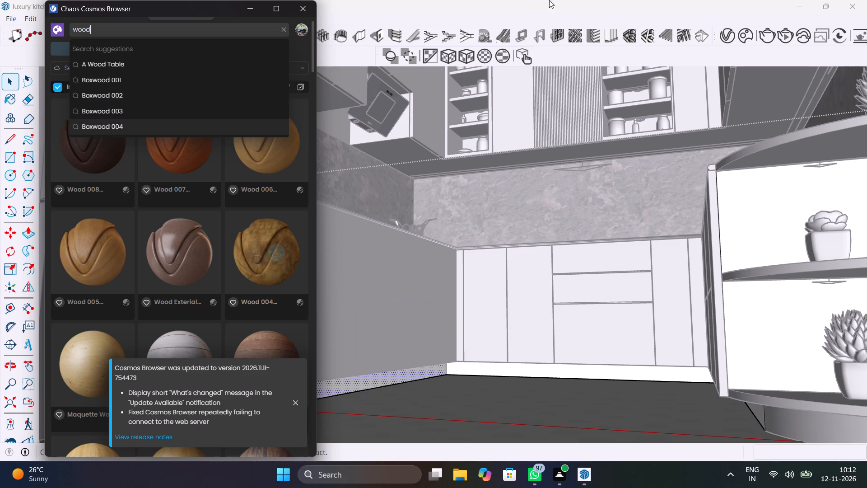
pyautogui.click(732, 32)
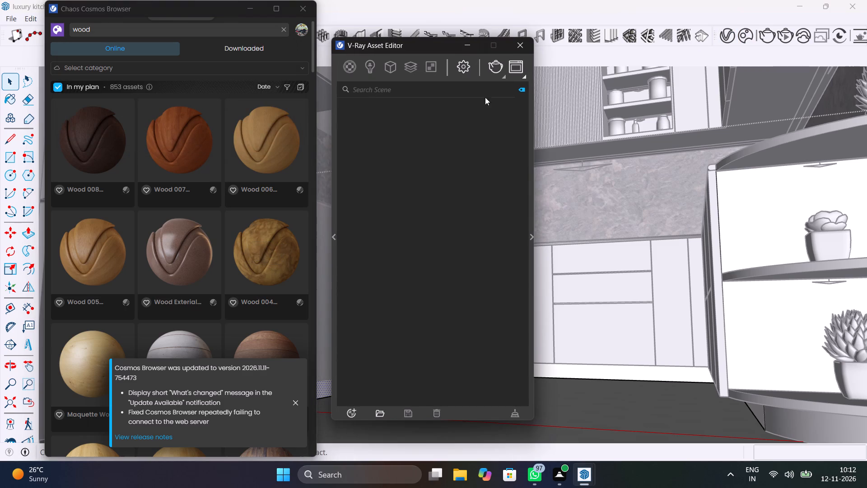
pyautogui.moveTo(432, 42); pyautogui.dragTo(726, 46)
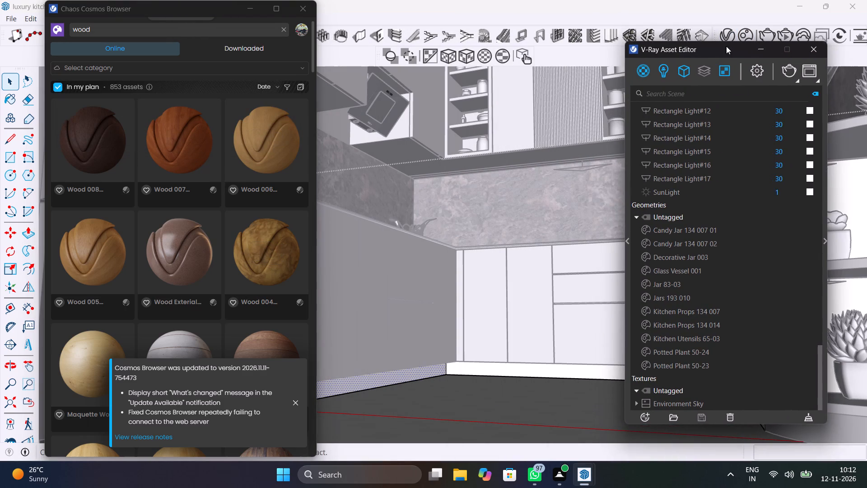
pyautogui.moveTo(726, 46); pyautogui.dragTo(734, 46)
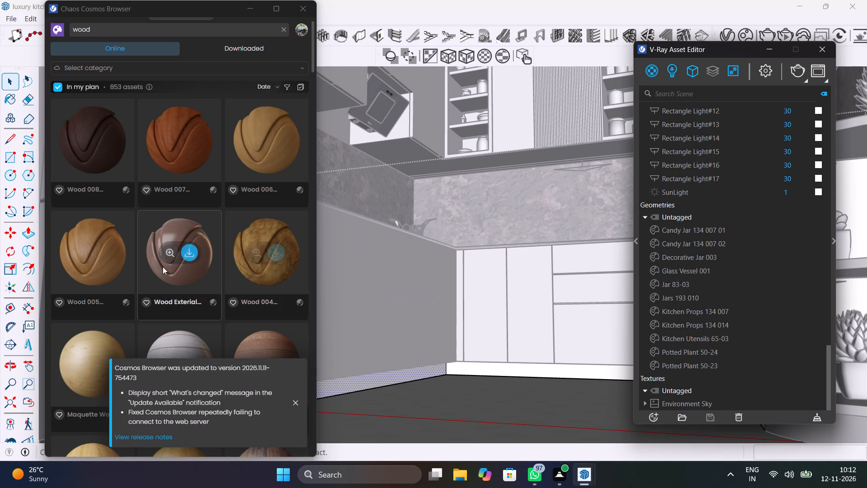
# Find the dark brown Wood 021 material among the wood assets and import it into the scene.
pyautogui.scroll(-5, 184, 221)
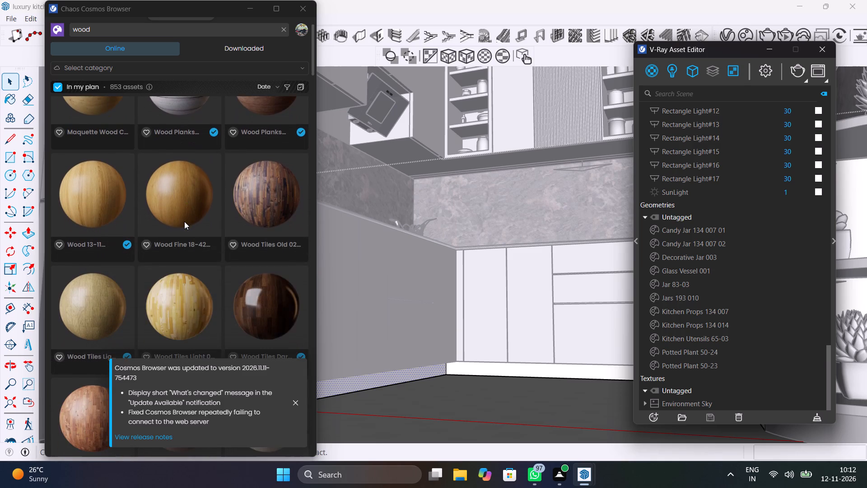
pyautogui.scroll(2, 184, 221)
pyautogui.scroll(-2, 184, 221)
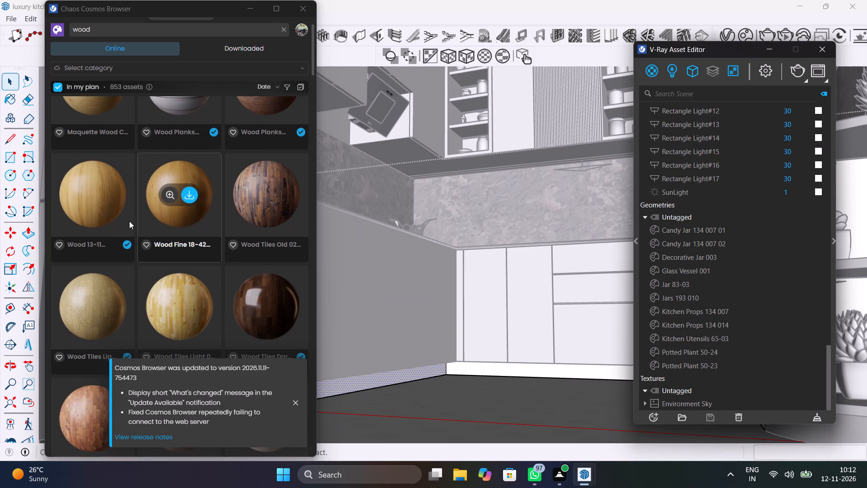
pyautogui.scroll(-6, 165, 247)
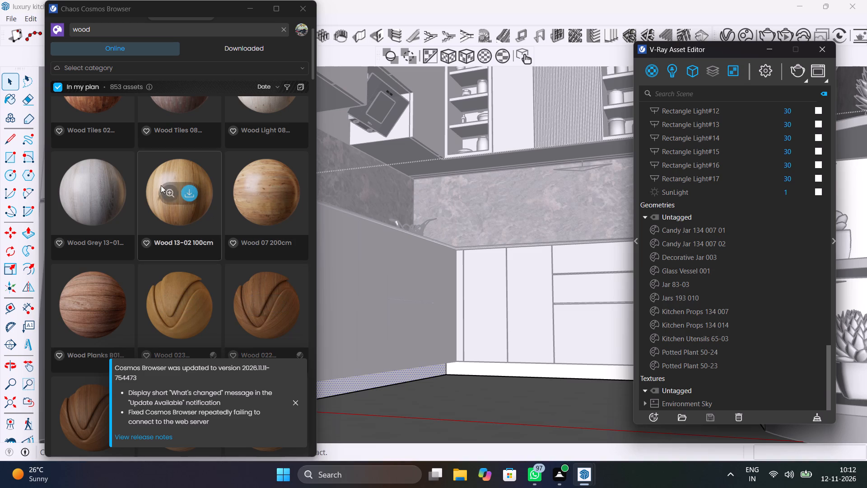
pyautogui.scroll(-3, 143, 286)
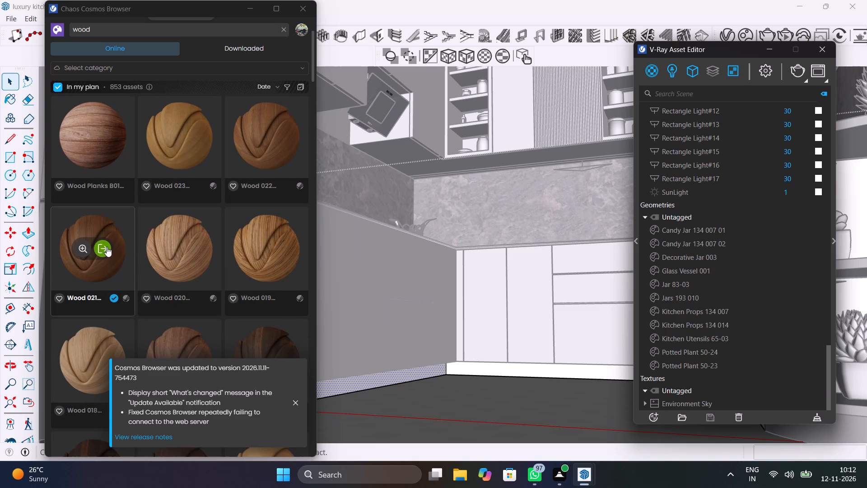
pyautogui.click(106, 246)
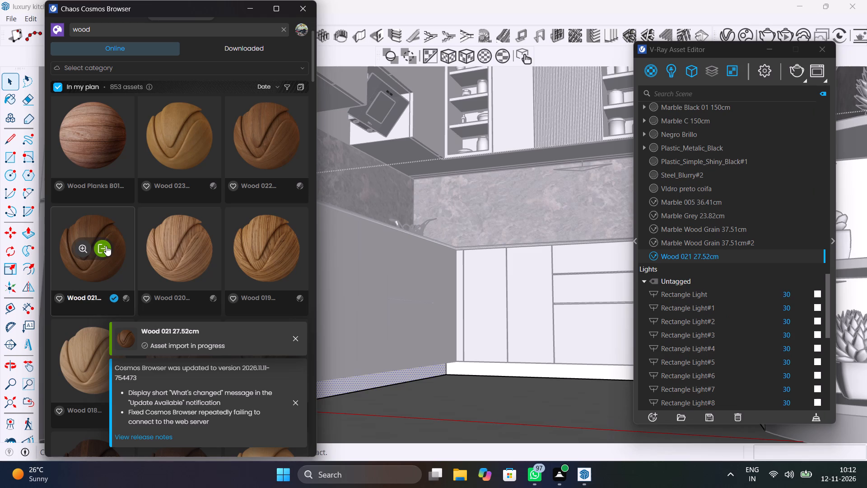
# Apply the Wood 021 27.52cm material to the selected plinth face beside the refrigerator.
pyautogui.rightClick(693, 253)
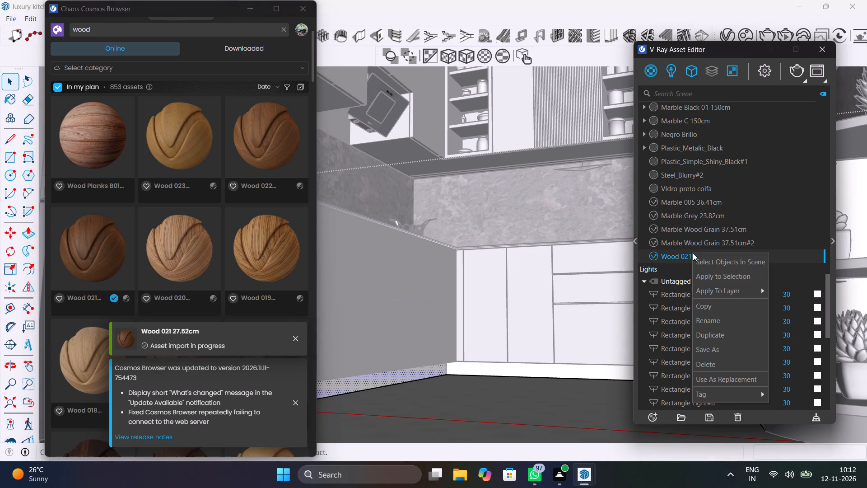
pyautogui.click(718, 274)
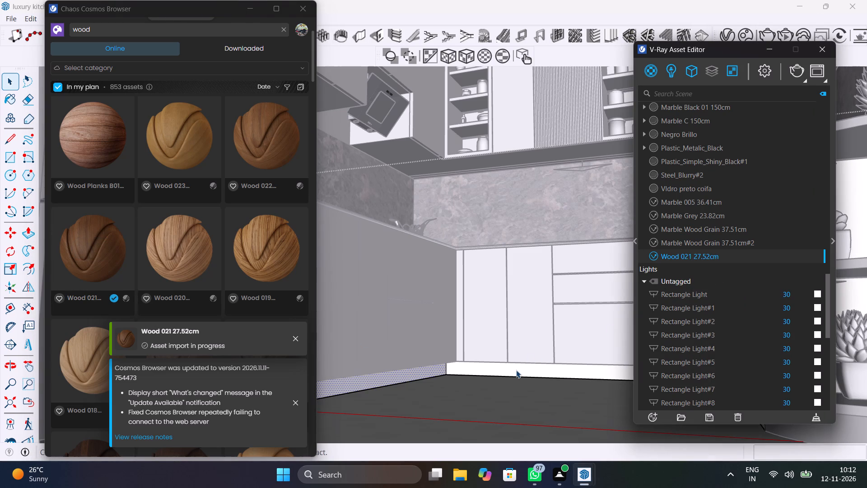
# Apply the Wood 021 27.52cm material to the plinth face beneath the back wall's base cabinets.
pyautogui.scroll(4, 516, 369)
pyautogui.click(516, 369)
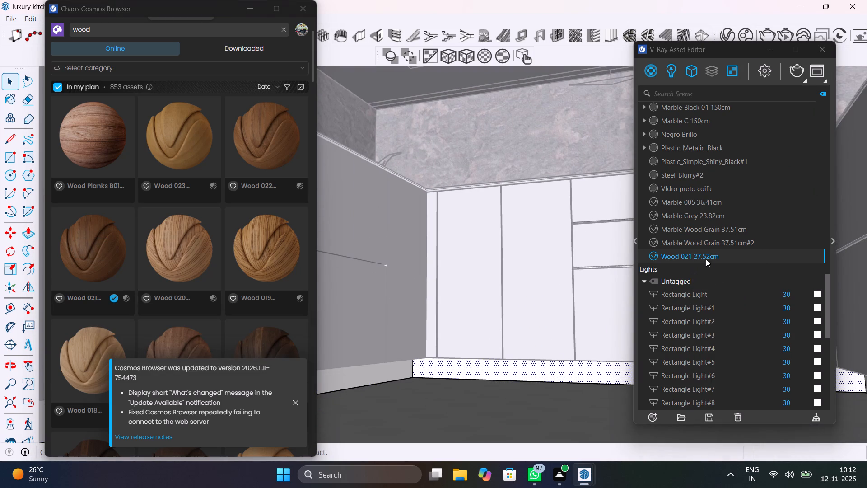
pyautogui.rightClick(709, 256)
pyautogui.click(727, 280)
# Apply the Wood 021 27.52cm material to the base cabinet plinth face adjoining the curved corner shelf base.
pyautogui.scroll(-5, 561, 301)
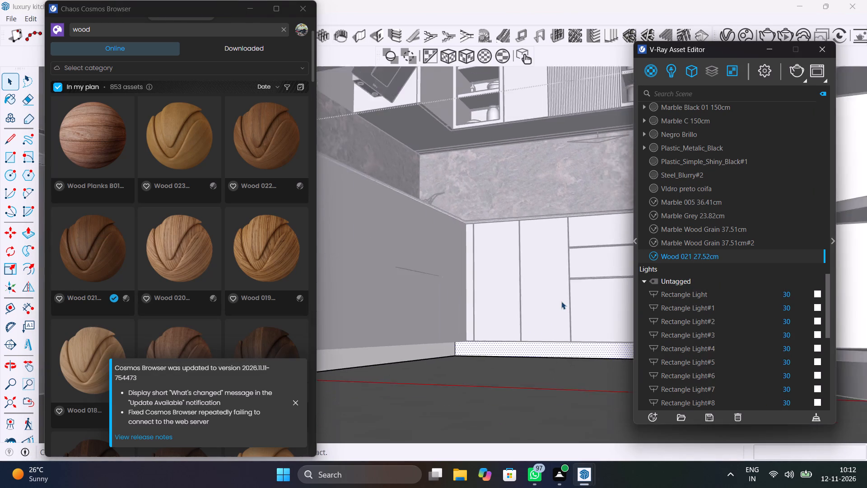
pyautogui.scroll(-3, 553, 310)
pyautogui.moveTo(552, 309); pyautogui.dragTo(497, 312, button='middle')
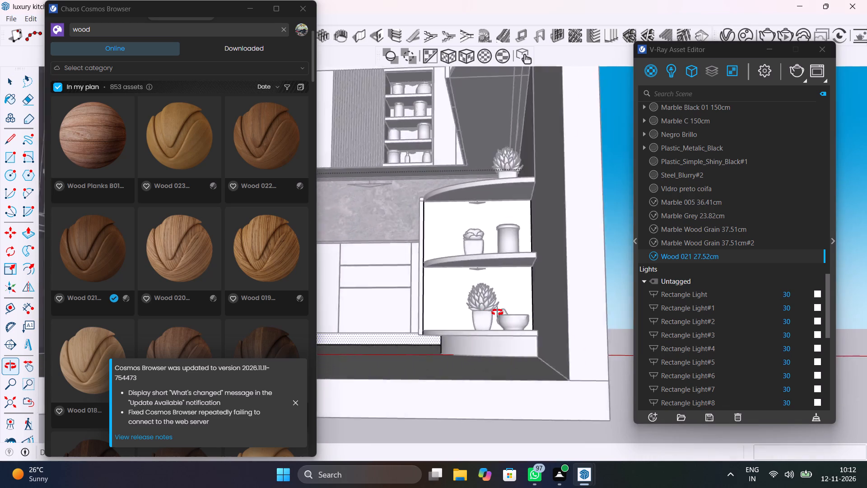
pyautogui.moveTo(497, 312); pyautogui.dragTo(631, 319, button='middle')
pyautogui.scroll(10, 364, 344)
pyautogui.click(391, 341)
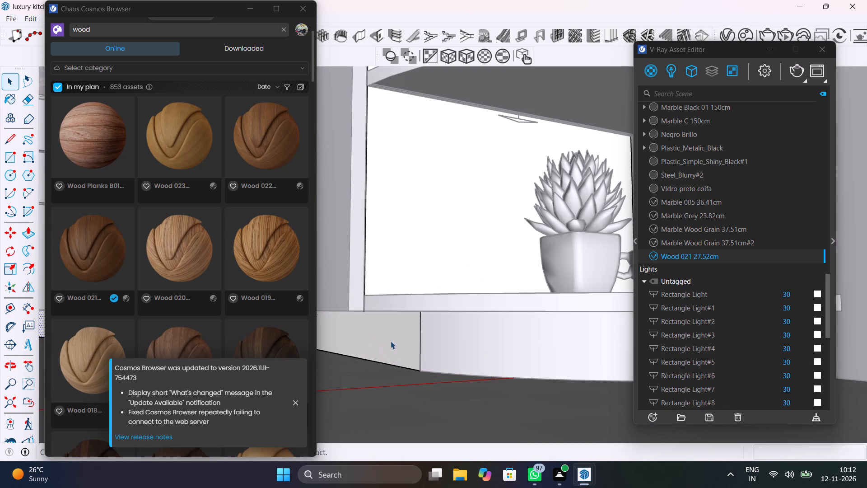
pyautogui.rightClick(733, 255)
pyautogui.click(778, 277)
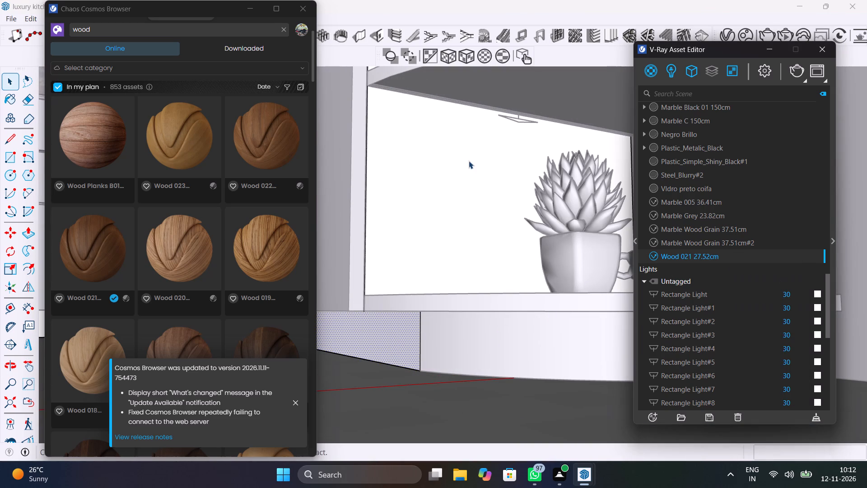
pyautogui.scroll(-8, 469, 160)
pyautogui.moveTo(457, 271); pyautogui.dragTo(403, 350, button='middle')
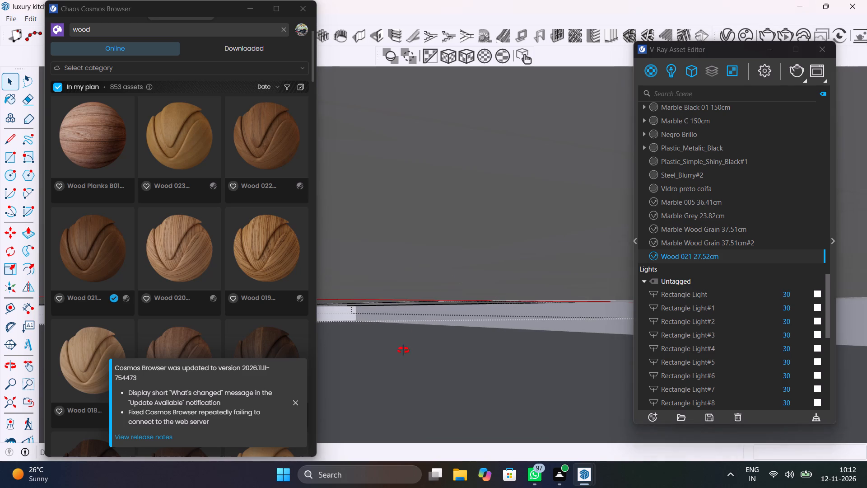
# Render a view of the base cabinets and refrigerator, examine the wood plinths up close, and stop the render.
pyautogui.moveTo(403, 350); pyautogui.dragTo(376, 399, button='middle')
pyautogui.scroll(-18, 443, 215)
pyautogui.keyDown('shift'); pyautogui.moveTo(446, 215); pyautogui.dragTo(560, 297, button='middle'); pyautogui.keyUp('shift')
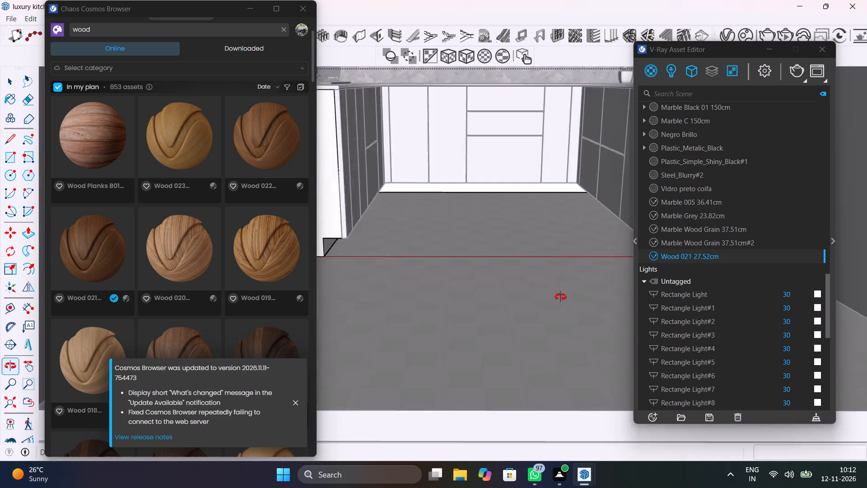
pyautogui.keyDown('shift'); pyautogui.moveTo(560, 297); pyautogui.dragTo(550, 268, button='middle'); pyautogui.keyUp('shift')
pyautogui.click(526, 395)
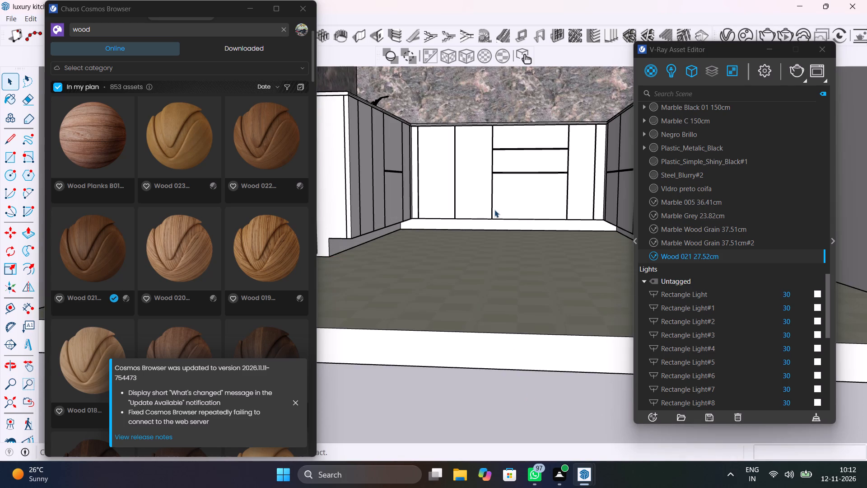
pyautogui.scroll(1, 493, 209)
pyautogui.keyDown('shift'); pyautogui.moveTo(493, 208); pyautogui.dragTo(540, 240, button='middle'); pyautogui.keyUp('shift')
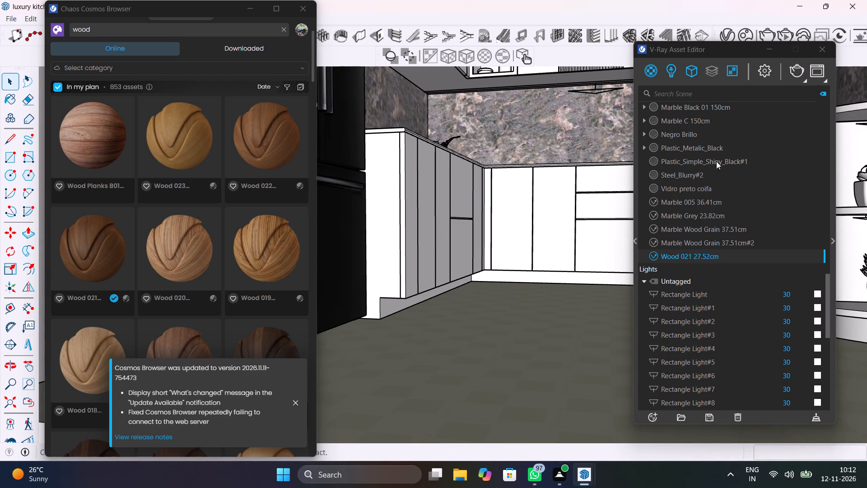
pyautogui.click(796, 73)
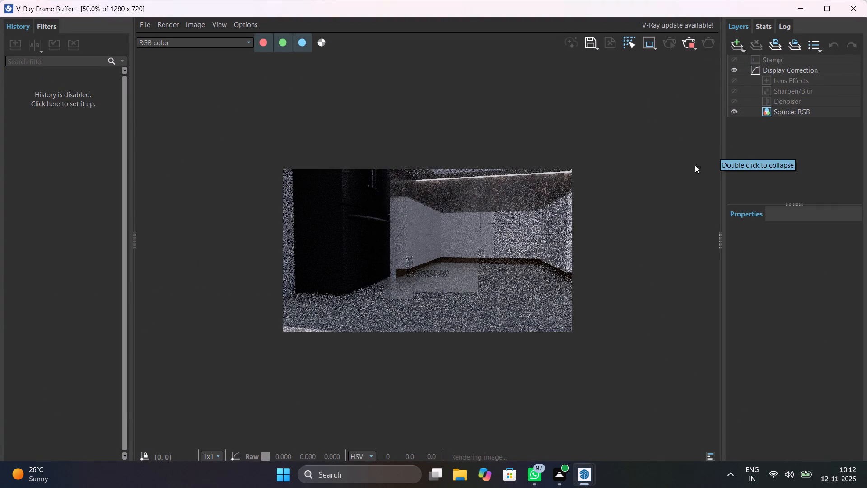
pyautogui.scroll(3, 411, 277)
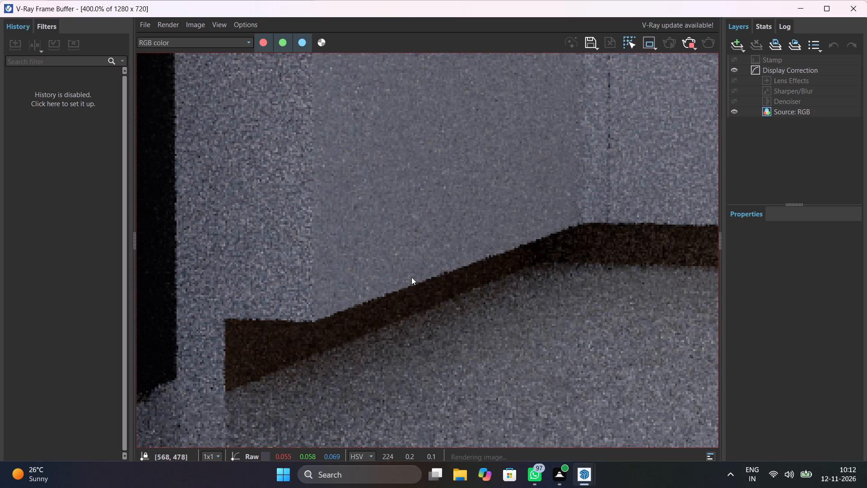
pyautogui.scroll(-3, 411, 277)
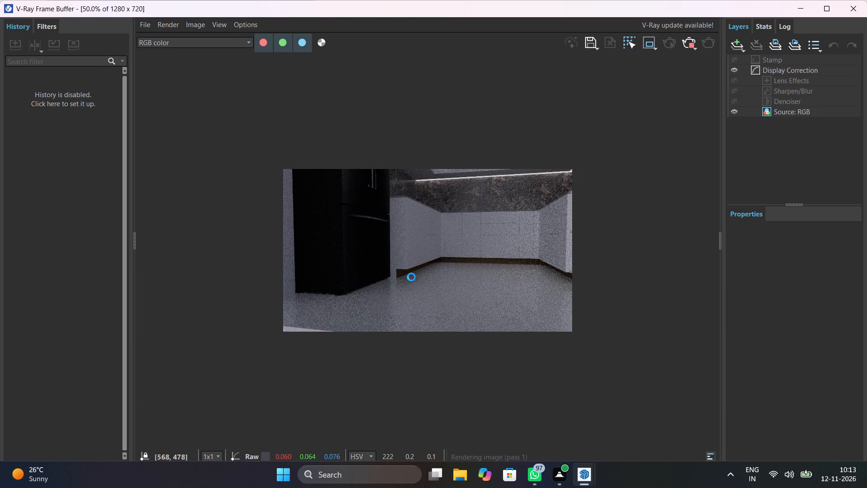
pyautogui.click(688, 43)
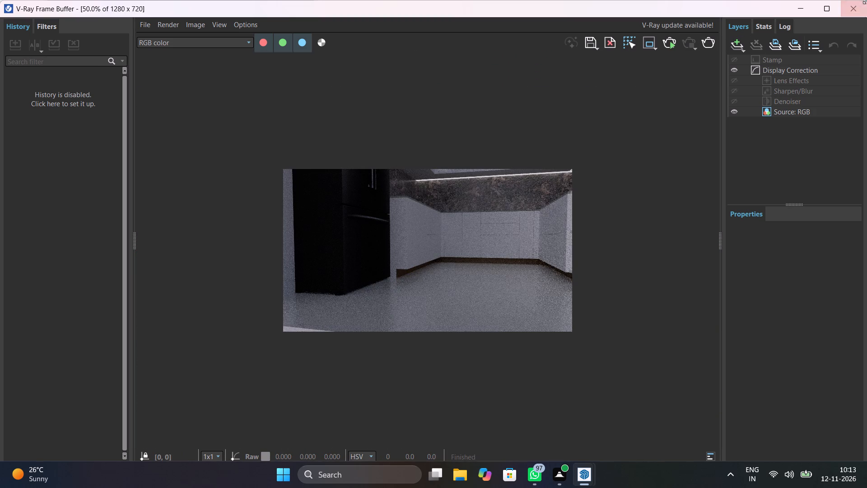
pyautogui.click(856, 7)
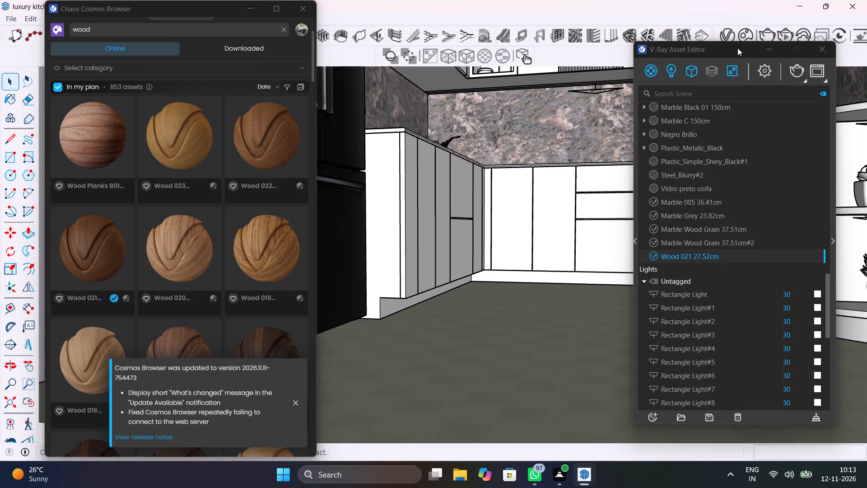
# Move the V-Ray Asset Editor clear of the kitchen view and search the Cosmos library for cream.
pyautogui.moveTo(738, 44); pyautogui.dragTo(722, 206)
pyautogui.moveTo(737, 52); pyautogui.dragTo(736, 121)
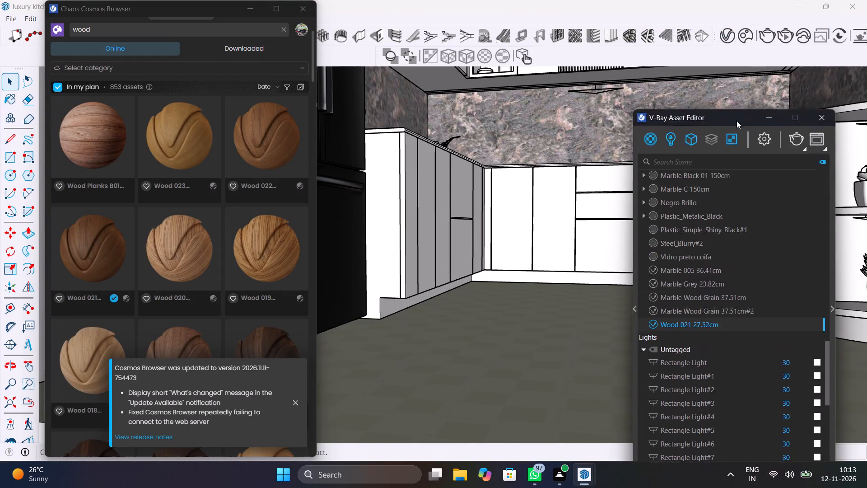
pyautogui.moveTo(736, 121); pyautogui.dragTo(742, 291)
pyautogui.scroll(-4, 510, 103)
pyautogui.moveTo(603, 125); pyautogui.dragTo(551, 176, button='middle')
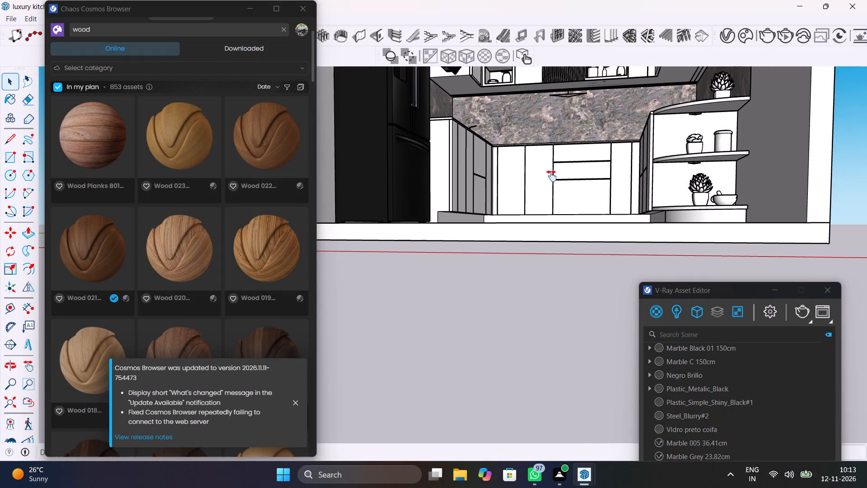
pyautogui.moveTo(551, 176); pyautogui.dragTo(499, 270, button='middle')
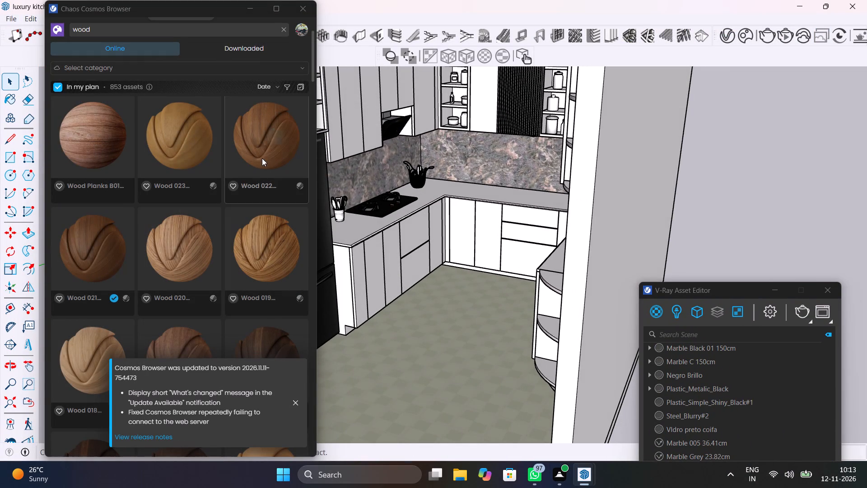
pyautogui.click(282, 28)
pyautogui.click(252, 30)
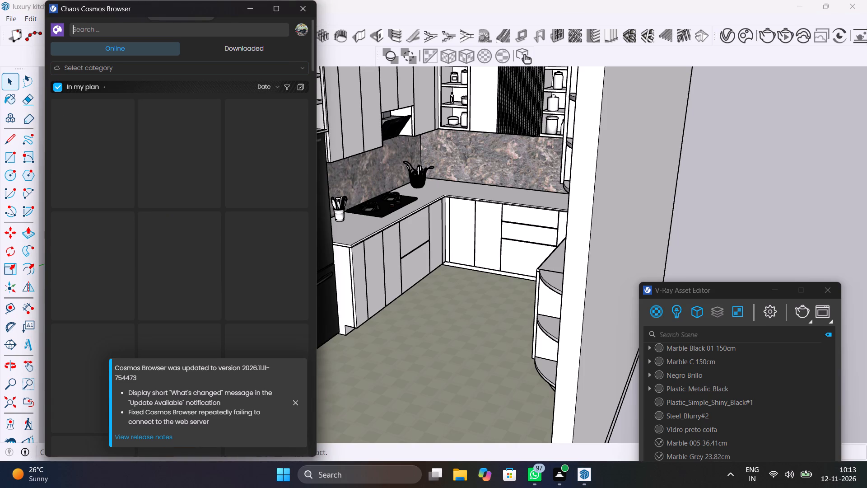
pyautogui.write('cream')
pyautogui.press('Return')
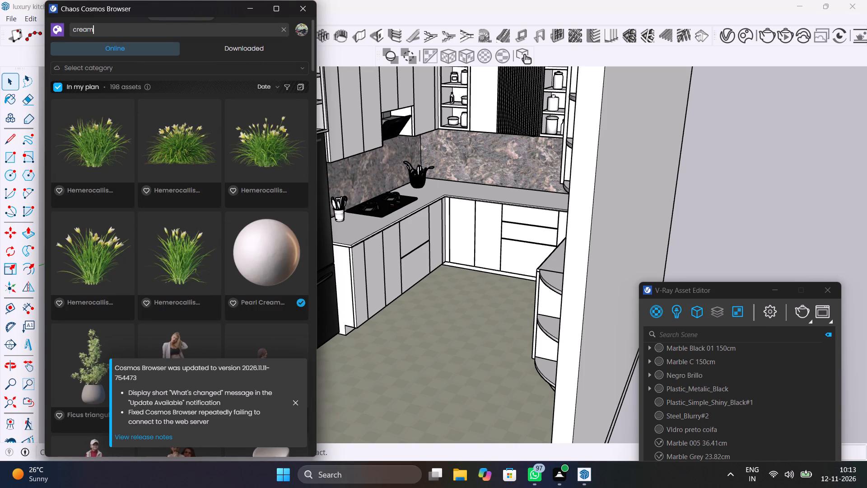
# Examine the online and downloaded cream assets for a suitable cream material.
pyautogui.scroll(-12, 231, 148)
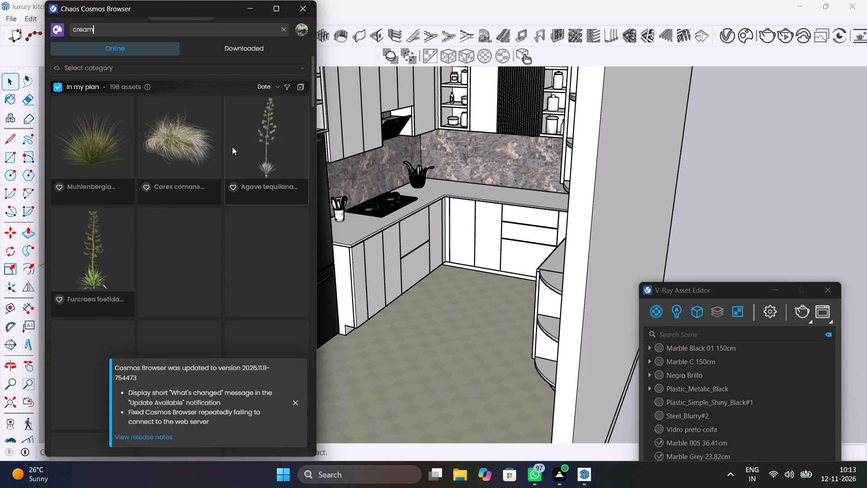
pyautogui.scroll(-9, 232, 147)
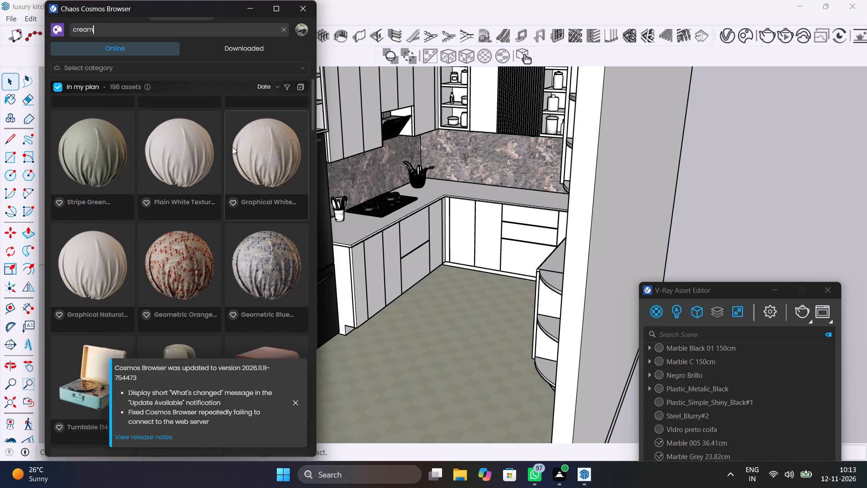
pyautogui.scroll(-4, 232, 147)
pyautogui.click(259, 49)
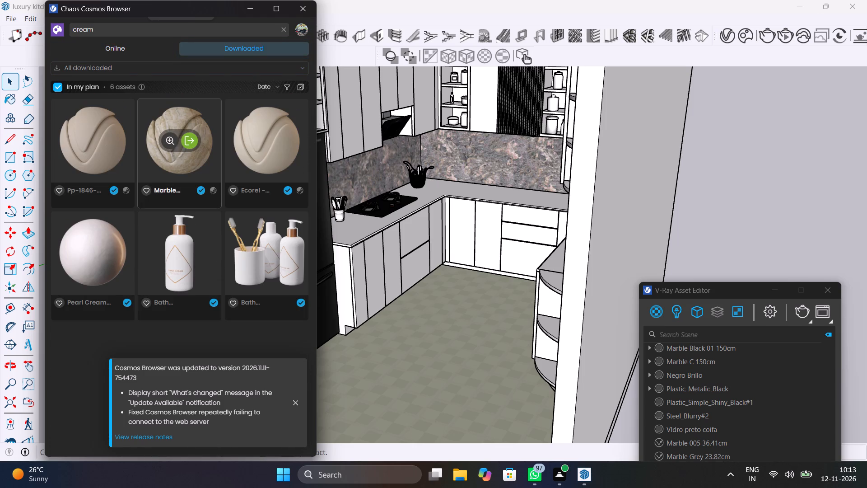
pyautogui.scroll(-4, 209, 137)
pyautogui.scroll(1, 203, 160)
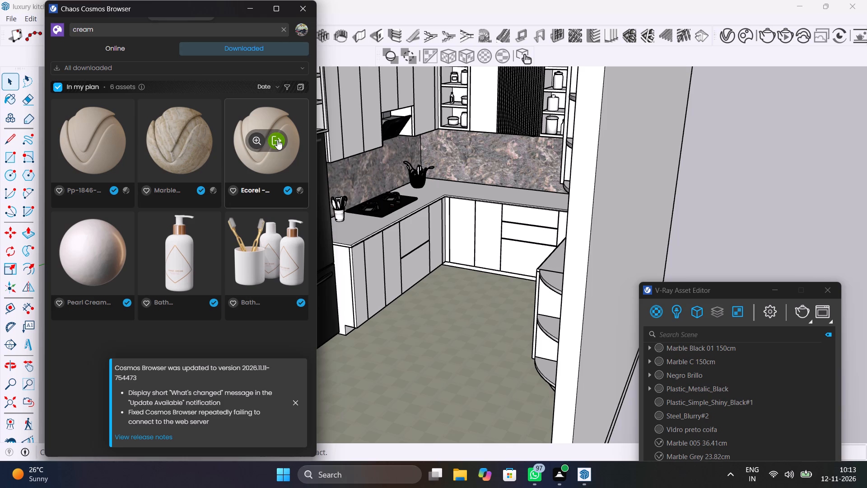
pyautogui.scroll(1, 277, 140)
# Find the CI-3460 22.24cm material among the online cream assets and download it.
pyautogui.click(125, 50)
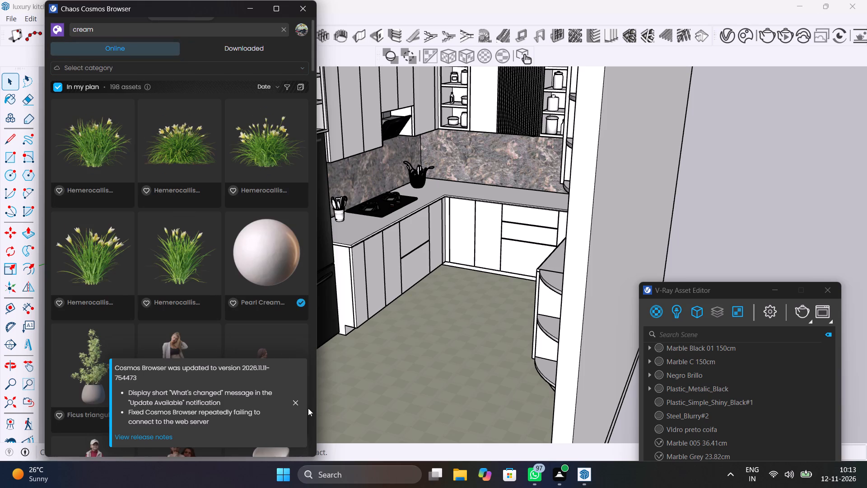
pyautogui.click(296, 402)
pyautogui.scroll(-4, 256, 231)
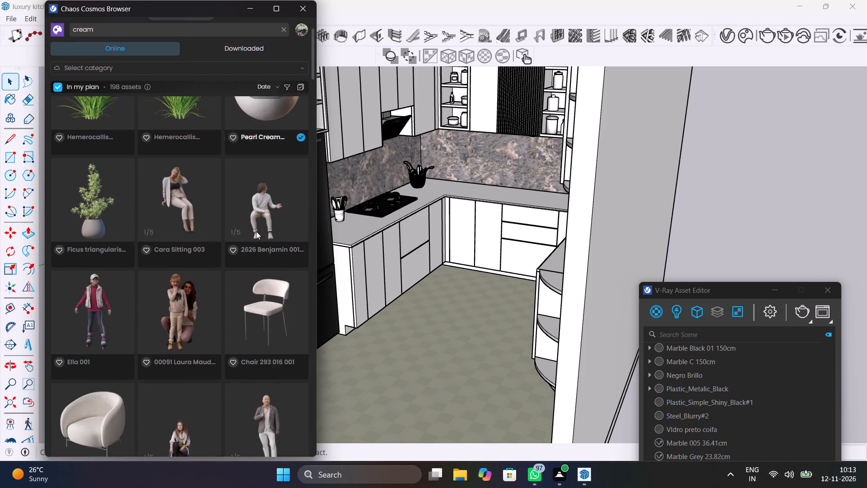
pyautogui.scroll(-16, 256, 231)
pyautogui.scroll(-6, 256, 231)
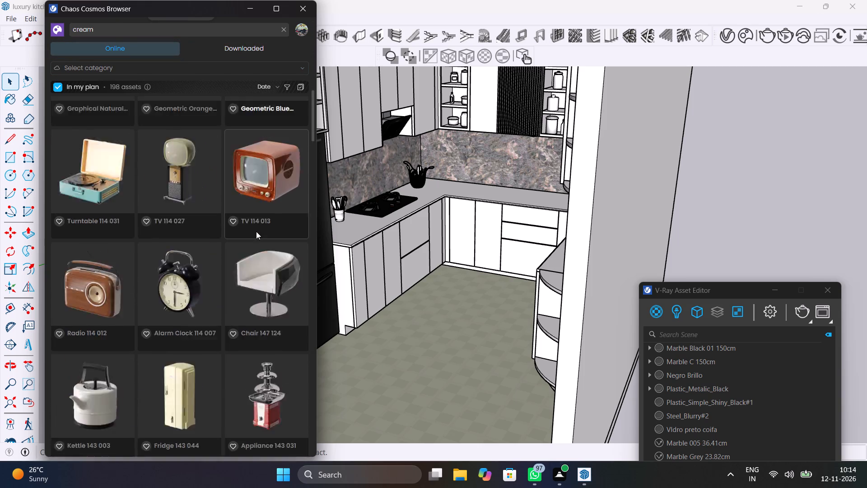
pyautogui.scroll(-16, 256, 231)
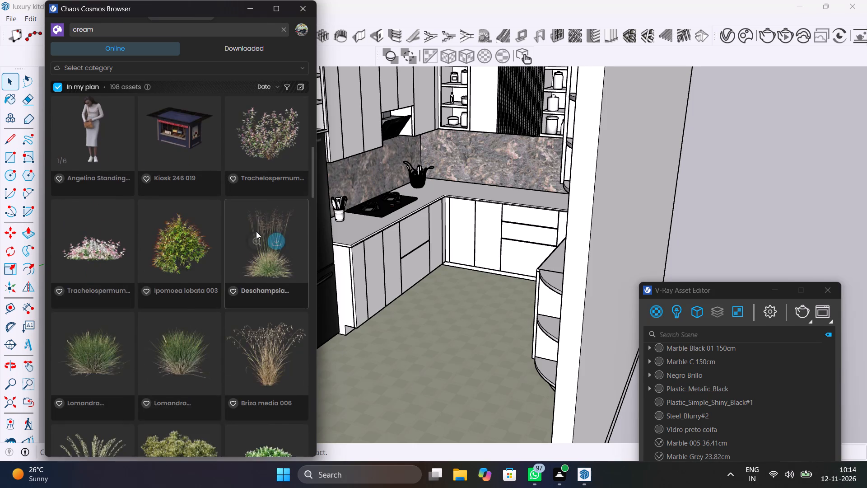
pyautogui.scroll(-14, 256, 231)
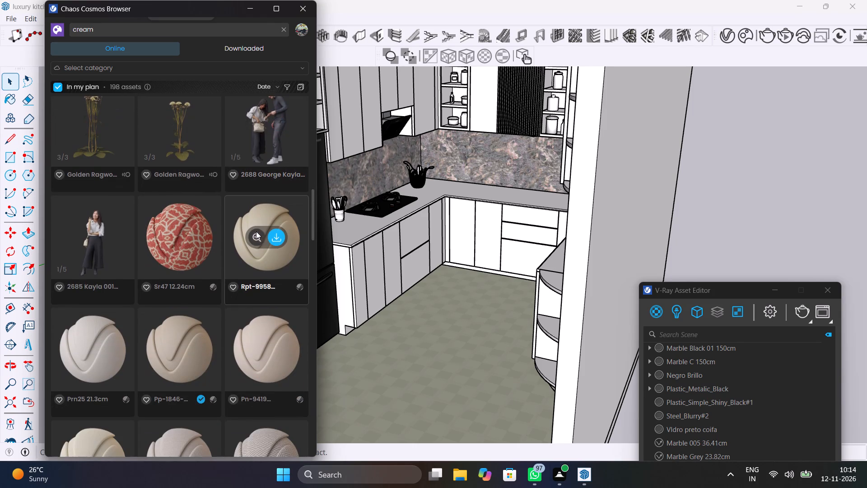
pyautogui.scroll(-4, 256, 231)
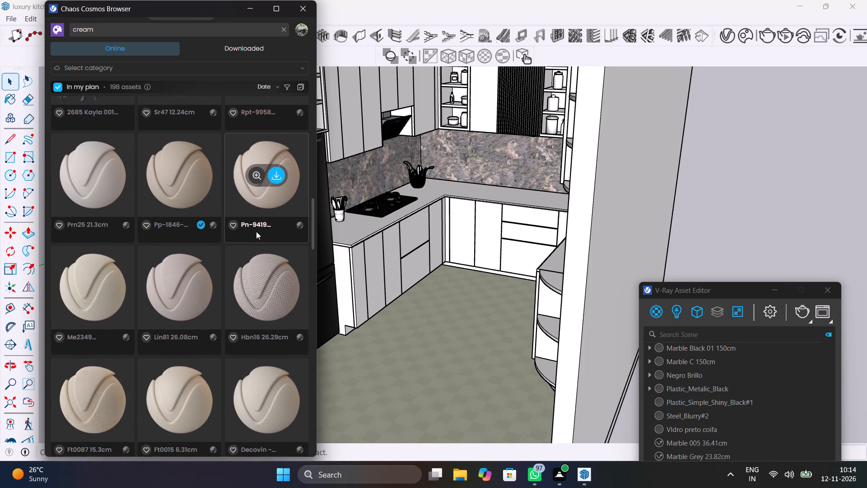
pyautogui.scroll(-3, 256, 231)
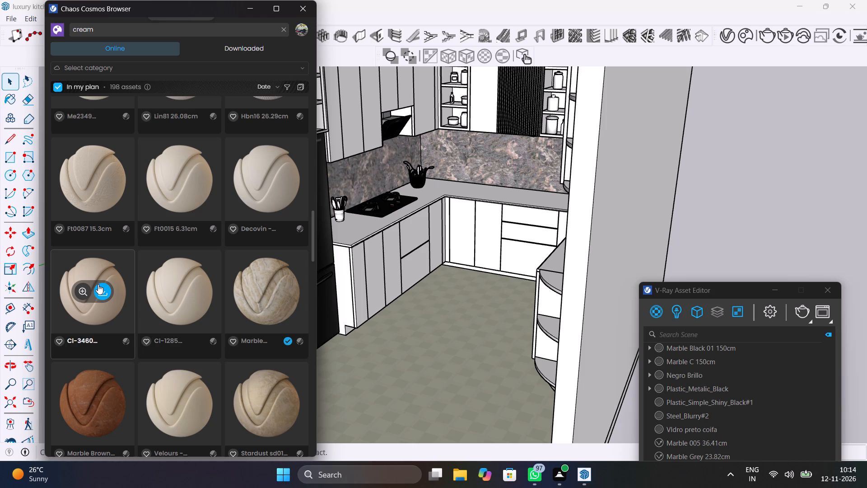
pyautogui.click(102, 287)
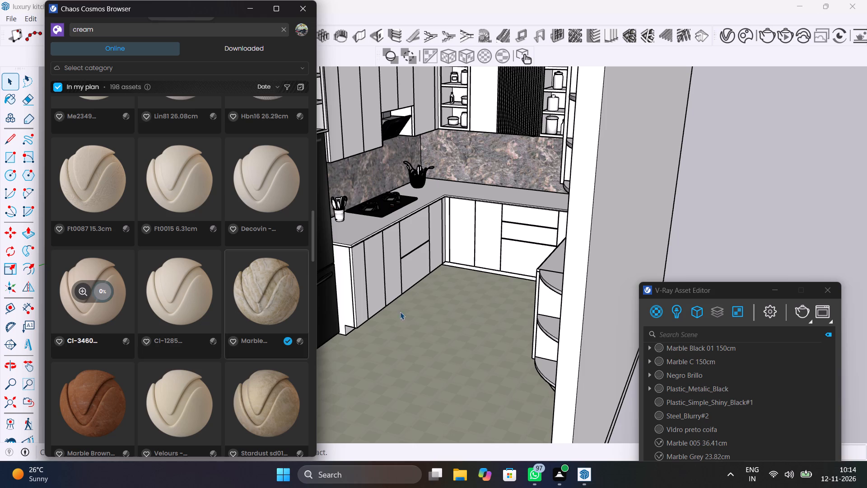
# Find the yellowish 708 cottage 0.01cm material further down the online cream assets and download it.
pyautogui.scroll(-2, 250, 347)
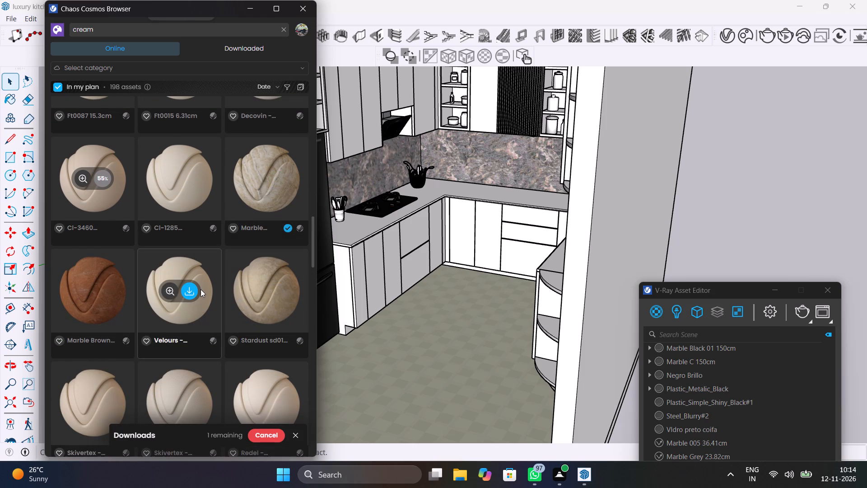
pyautogui.scroll(-2, 200, 289)
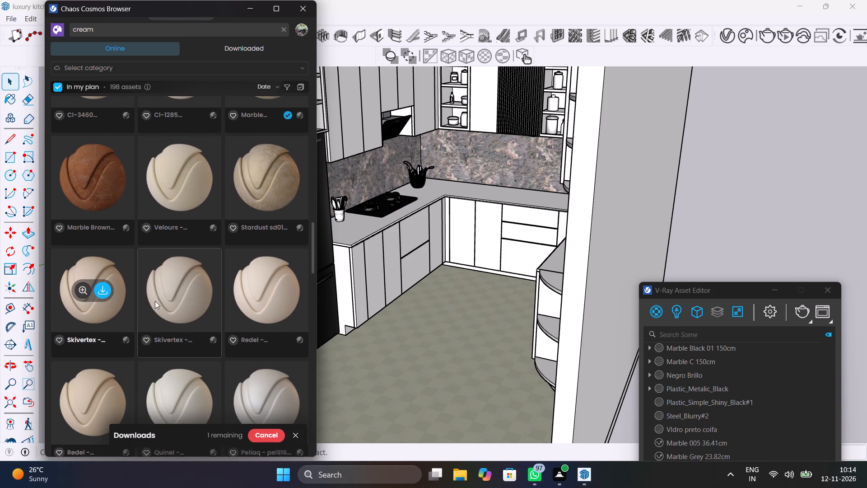
pyautogui.scroll(-3, 190, 310)
pyautogui.scroll(-7, 143, 306)
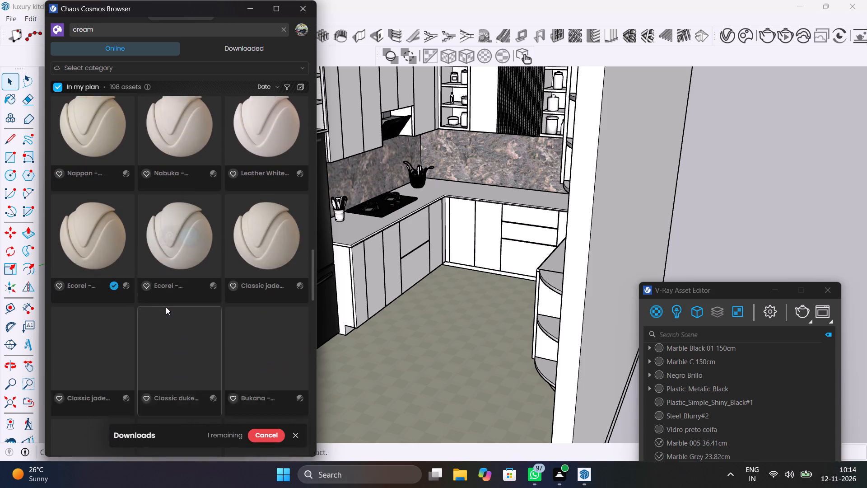
pyautogui.scroll(-1, 166, 307)
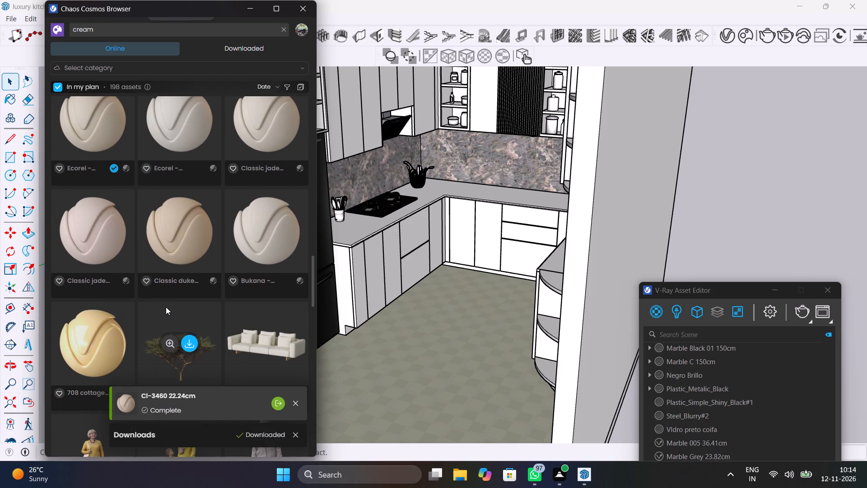
pyautogui.scroll(-1, 166, 307)
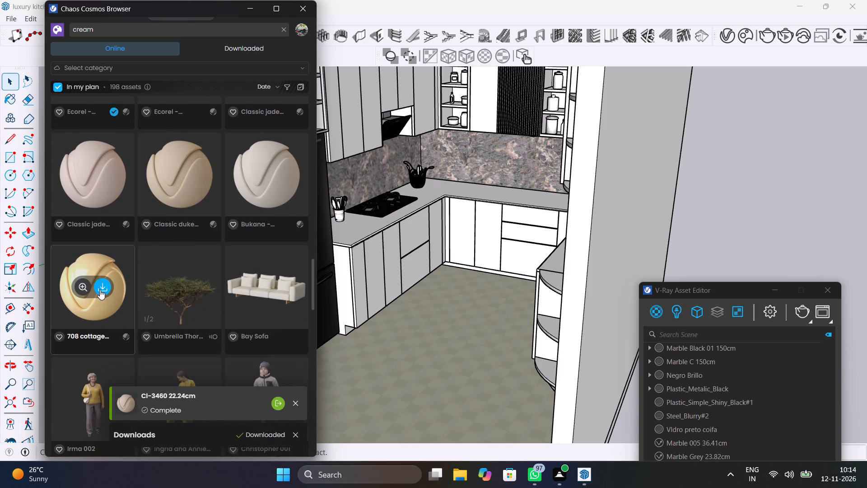
pyautogui.click(101, 285)
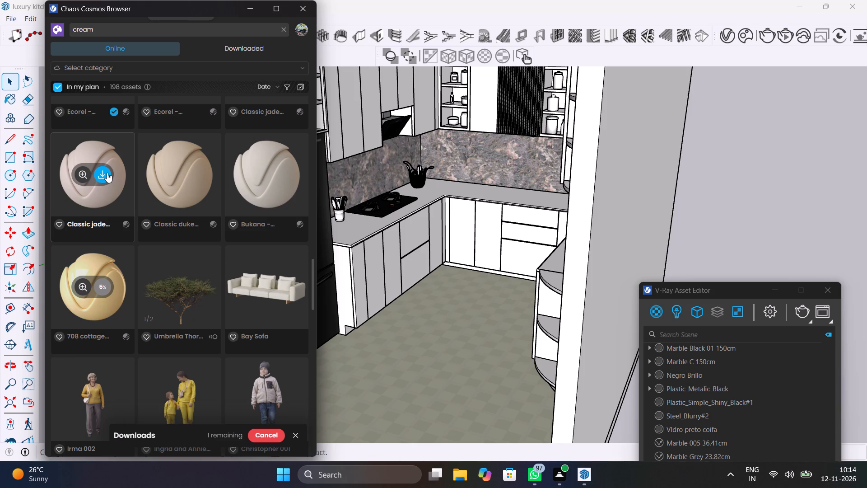
# Import the downloaded CI-3460 22.24cm material from the Cosmos cream results into the scene.
pyautogui.scroll(12, 107, 173)
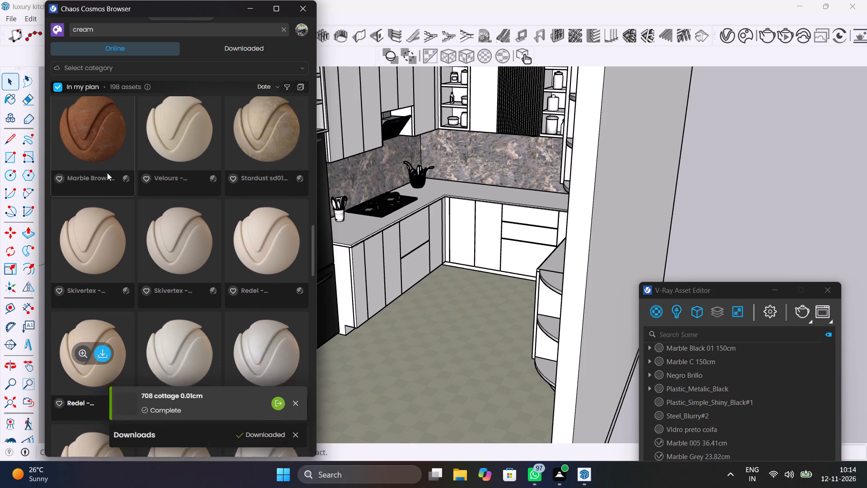
pyautogui.scroll(3, 107, 173)
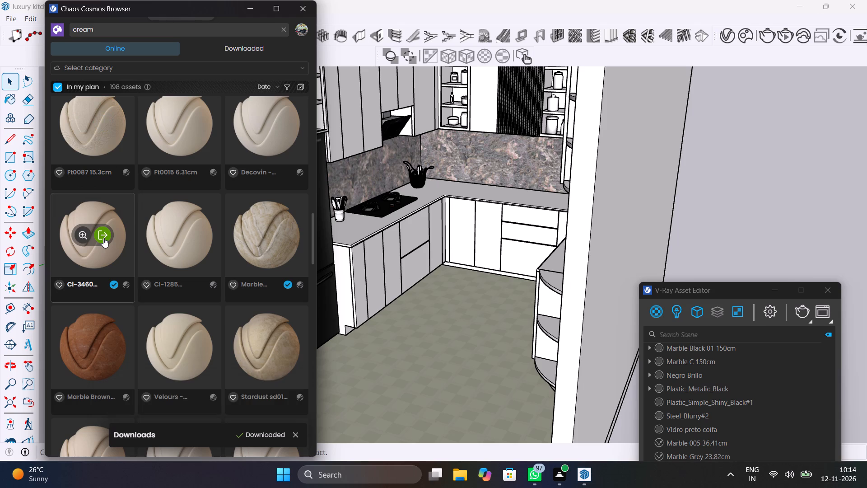
pyautogui.click(103, 238)
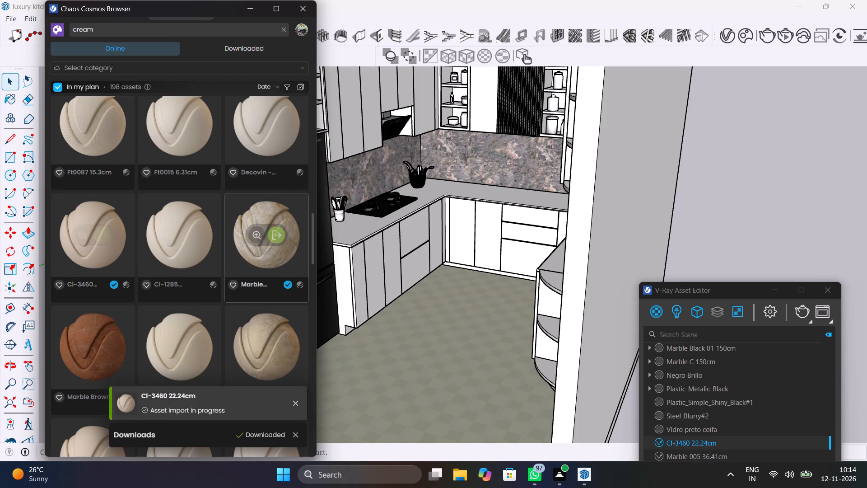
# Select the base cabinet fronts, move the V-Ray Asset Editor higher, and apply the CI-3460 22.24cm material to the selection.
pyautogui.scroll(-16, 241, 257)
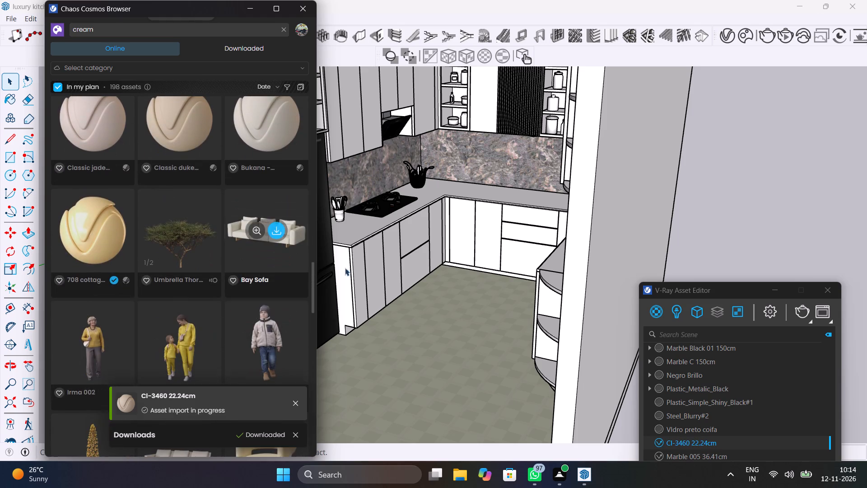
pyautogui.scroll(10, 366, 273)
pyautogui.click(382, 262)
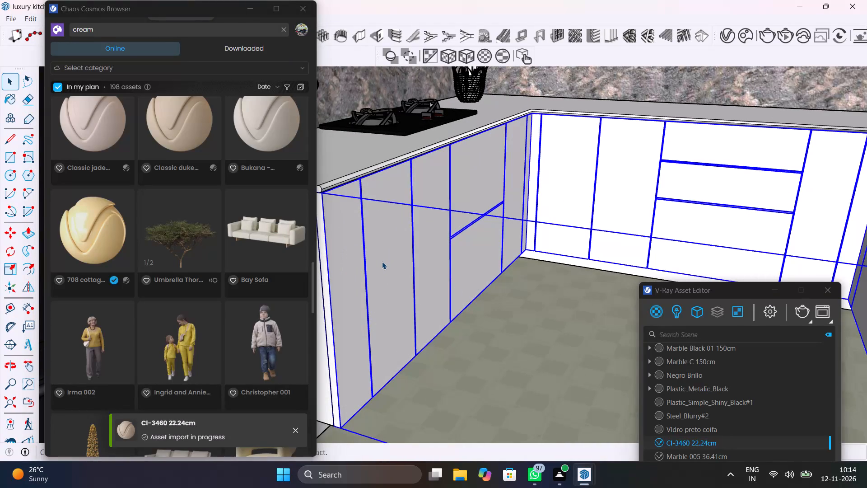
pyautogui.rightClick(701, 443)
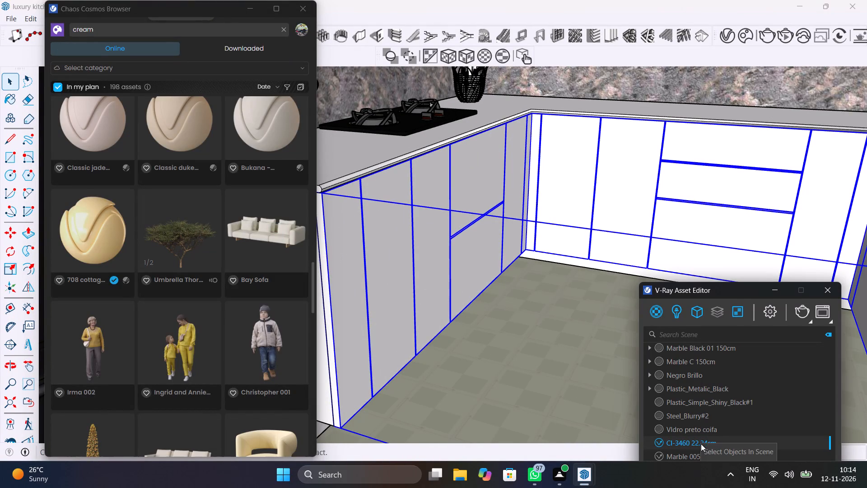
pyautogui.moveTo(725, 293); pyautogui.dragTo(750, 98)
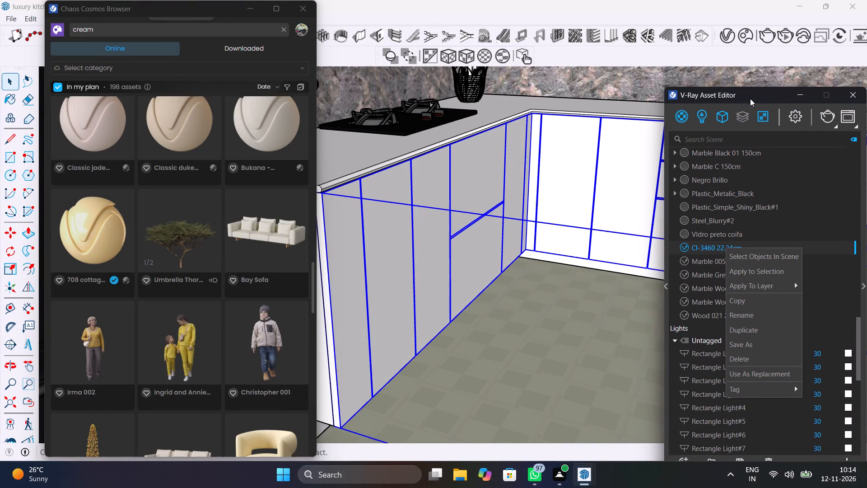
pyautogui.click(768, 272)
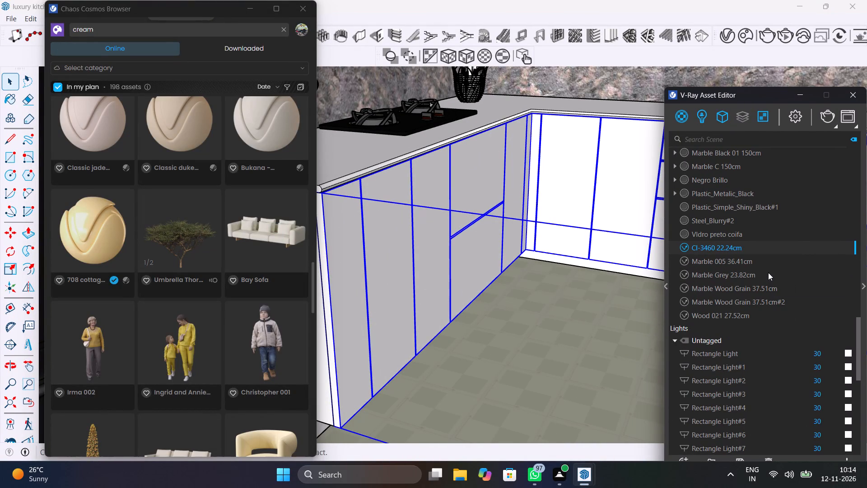
# Run a V-Ray test render to check the CI-3460 22.24cm material on the base cabinets, stop it and close the frame buffer.
pyautogui.click(826, 113)
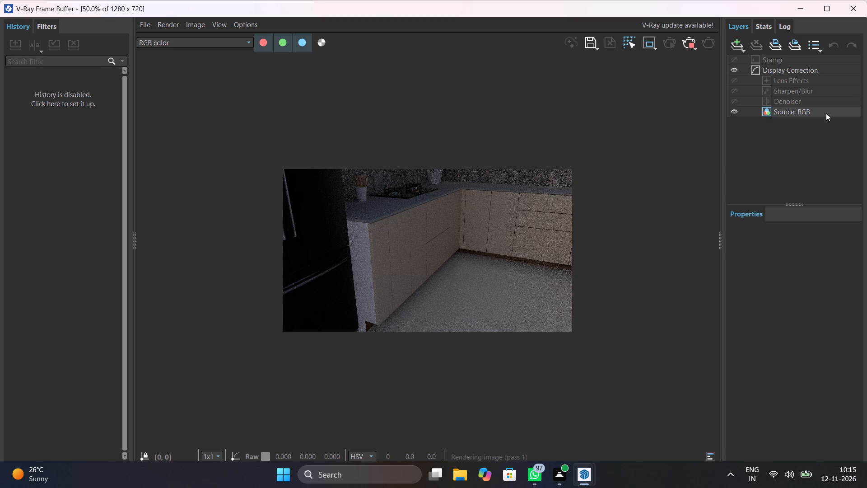
pyautogui.click(688, 46)
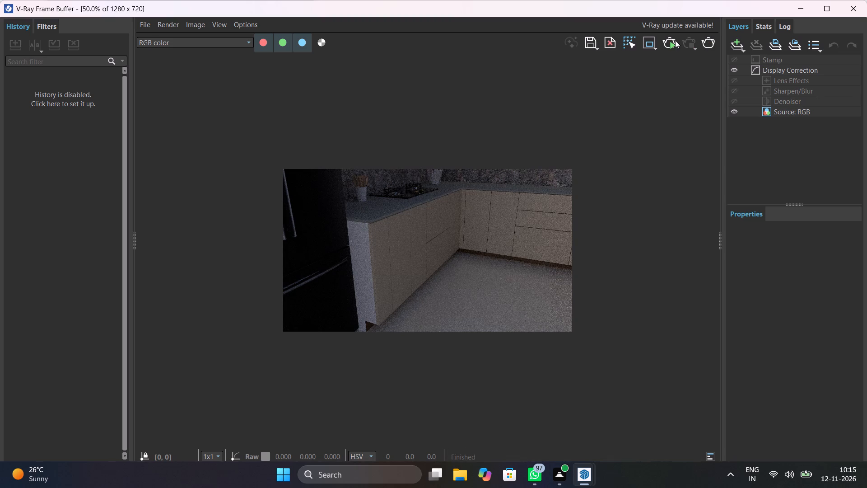
pyautogui.click(855, 10)
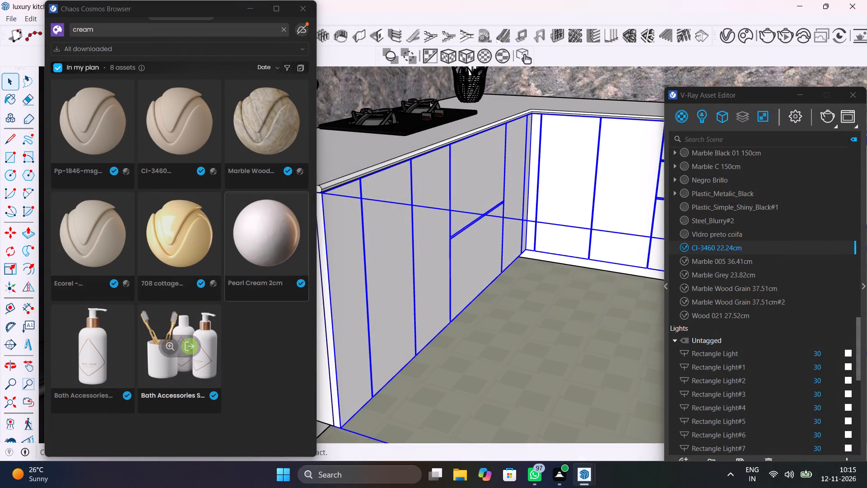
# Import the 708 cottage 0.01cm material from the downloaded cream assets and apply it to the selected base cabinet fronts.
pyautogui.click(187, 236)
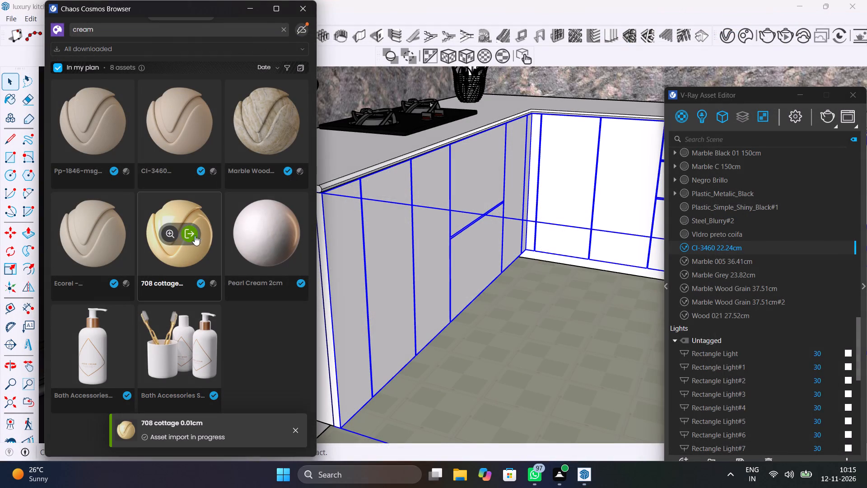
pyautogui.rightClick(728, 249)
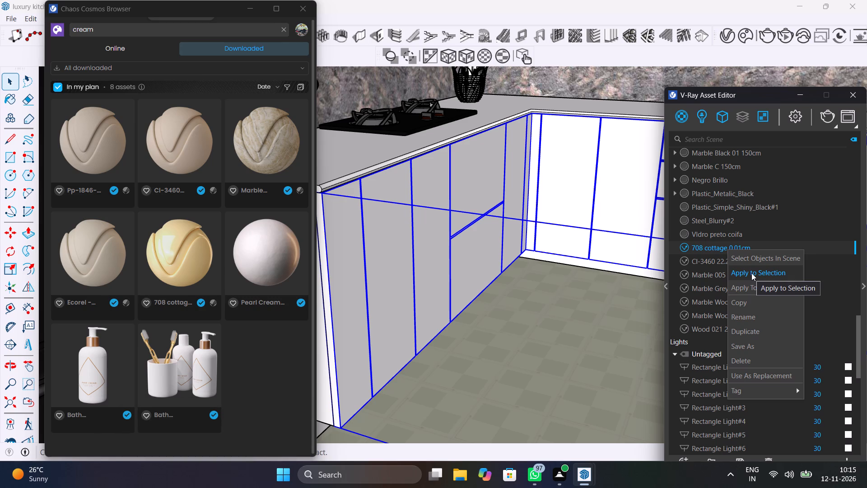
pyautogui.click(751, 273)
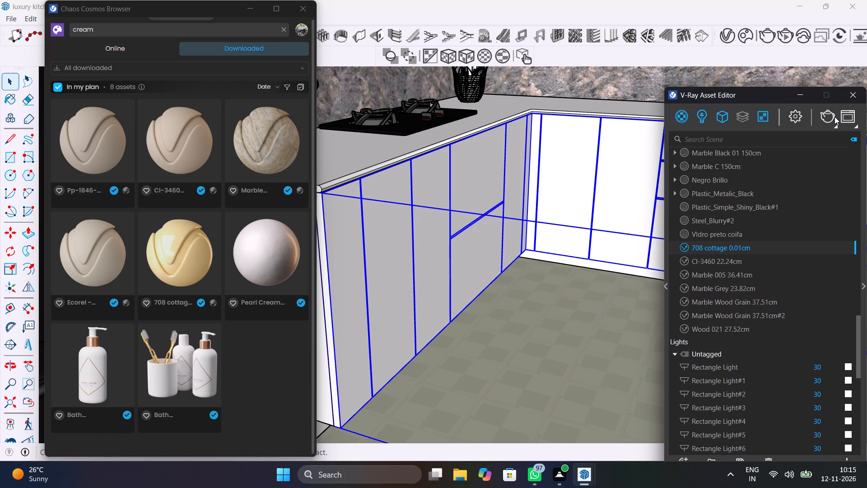
# Run a V-Ray test render to check the 708 cottage 0.01cm material on the cabinets, stop it and close the frame buffer.
pyautogui.click(830, 119)
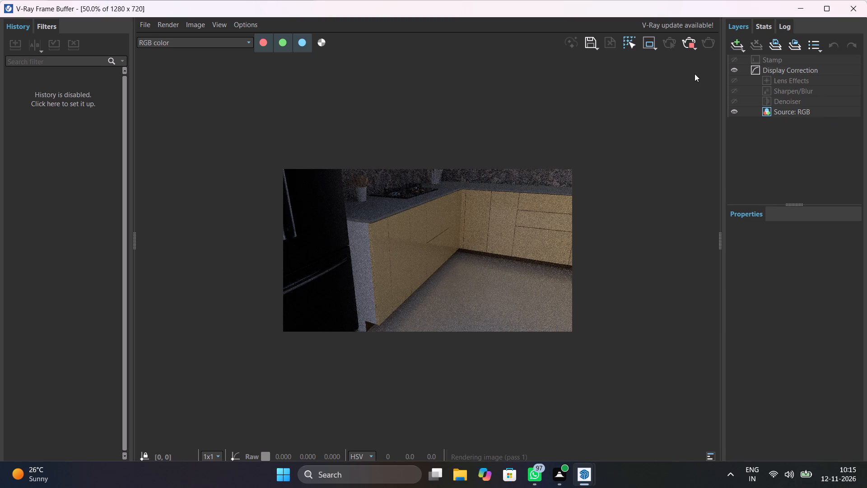
pyautogui.click(690, 44)
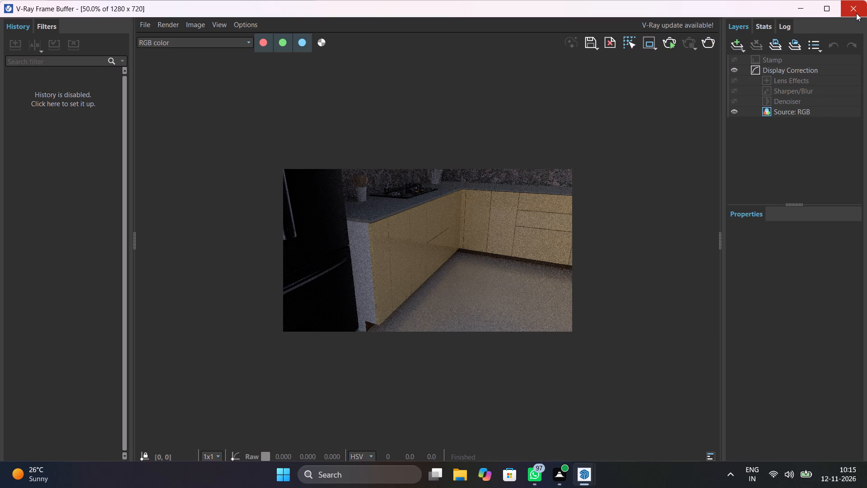
pyautogui.click(856, 13)
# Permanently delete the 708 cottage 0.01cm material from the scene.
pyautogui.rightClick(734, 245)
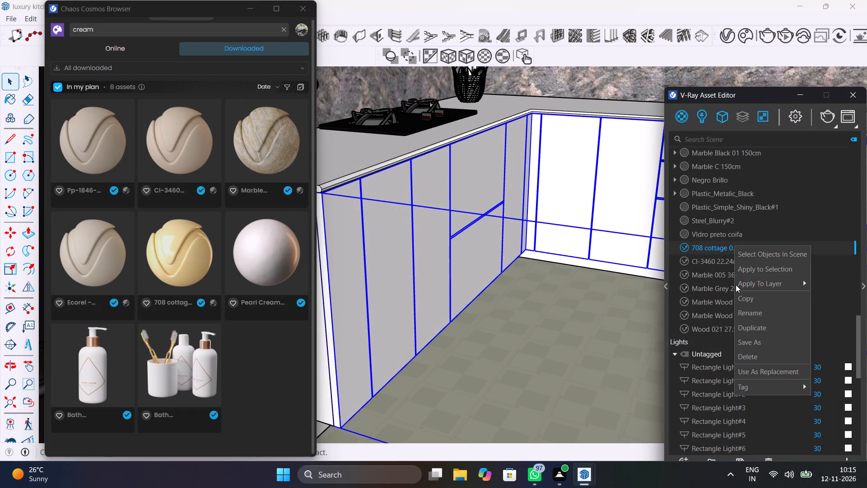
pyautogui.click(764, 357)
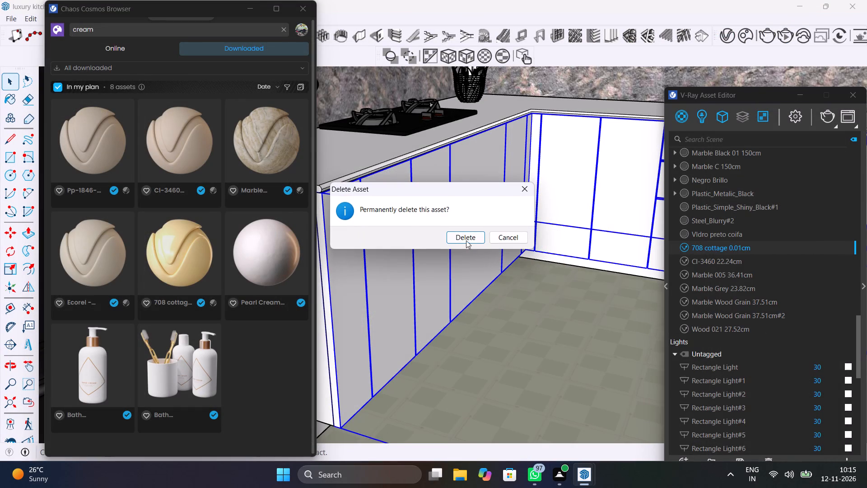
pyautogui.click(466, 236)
# Examine the scene's material list and the cream assets in Cosmos for an alternative cabinet material.
pyautogui.scroll(-11, 728, 279)
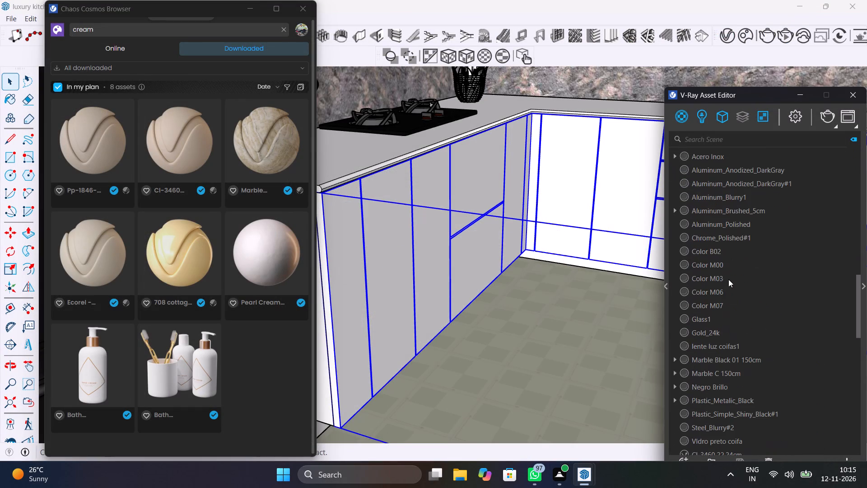
pyautogui.scroll(-6, 728, 279)
pyautogui.scroll(3, 728, 279)
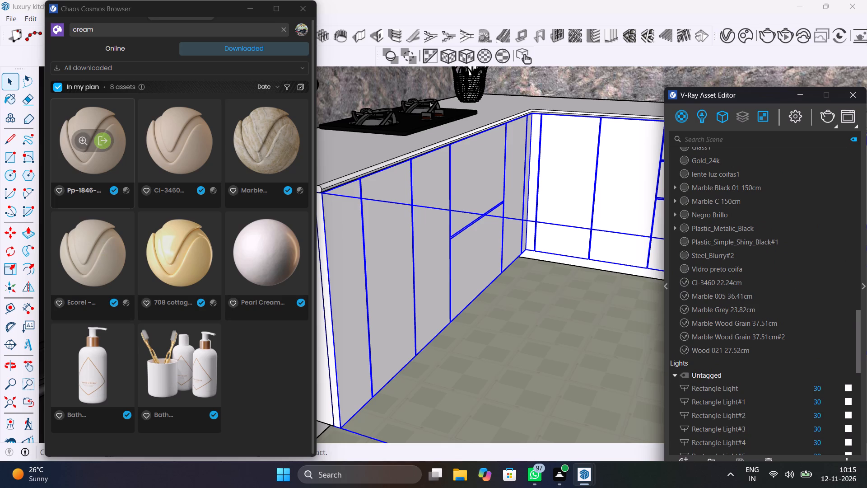
pyautogui.scroll(10, 133, 201)
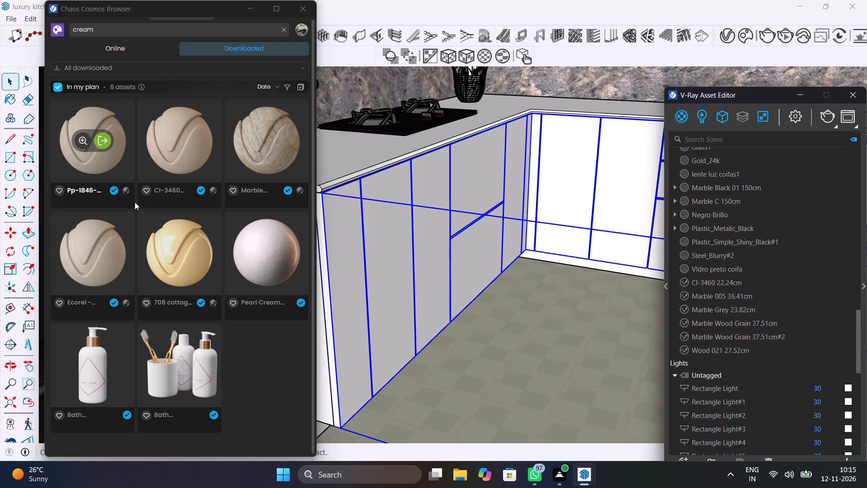
pyautogui.scroll(7, 135, 202)
pyautogui.scroll(-2, 158, 197)
pyautogui.scroll(2, 158, 197)
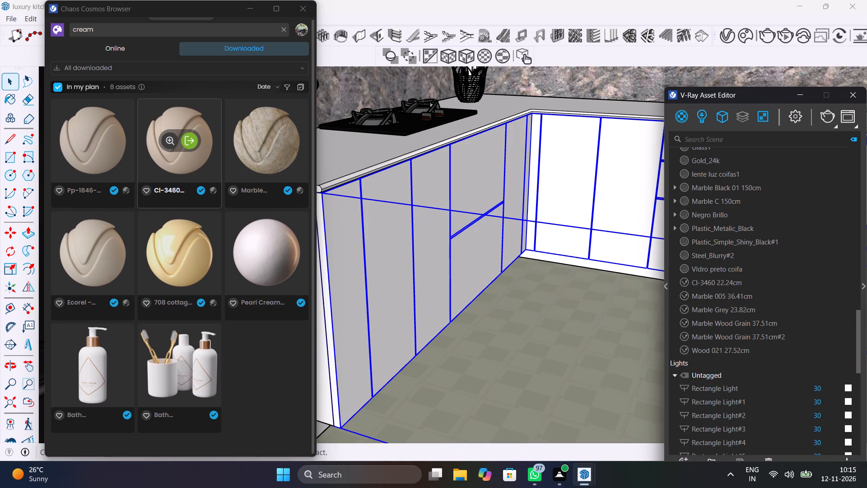
pyautogui.click(136, 49)
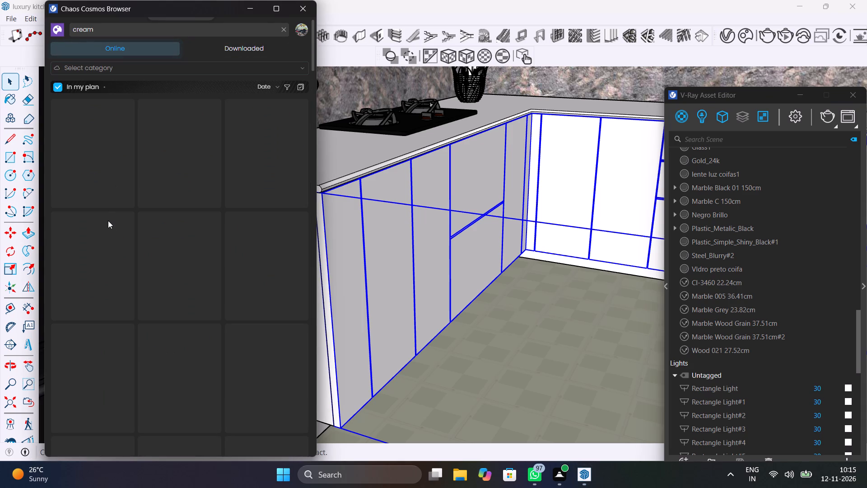
pyautogui.click(261, 50)
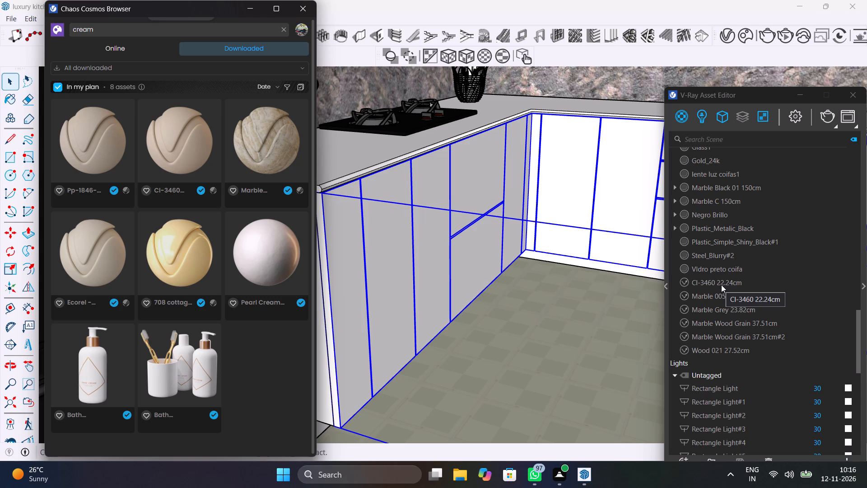
pyautogui.scroll(1, 721, 285)
pyautogui.scroll(-1, 721, 285)
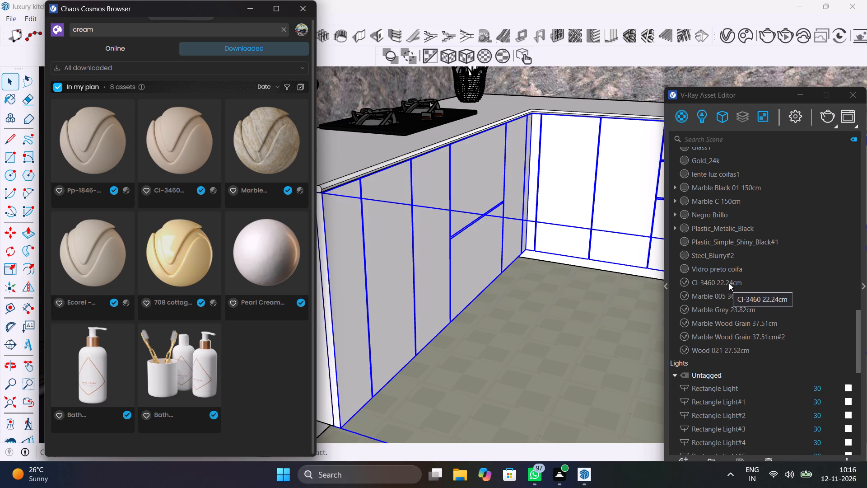
# Open the CI-3460 22.24cm material's settings beside the asset list and set its Tiling Factor to 65.
pyautogui.click(729, 283)
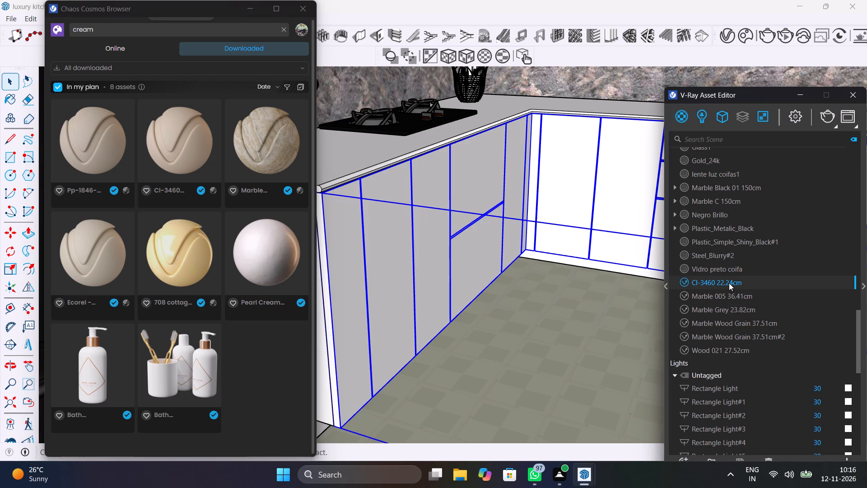
pyautogui.rightClick(729, 283)
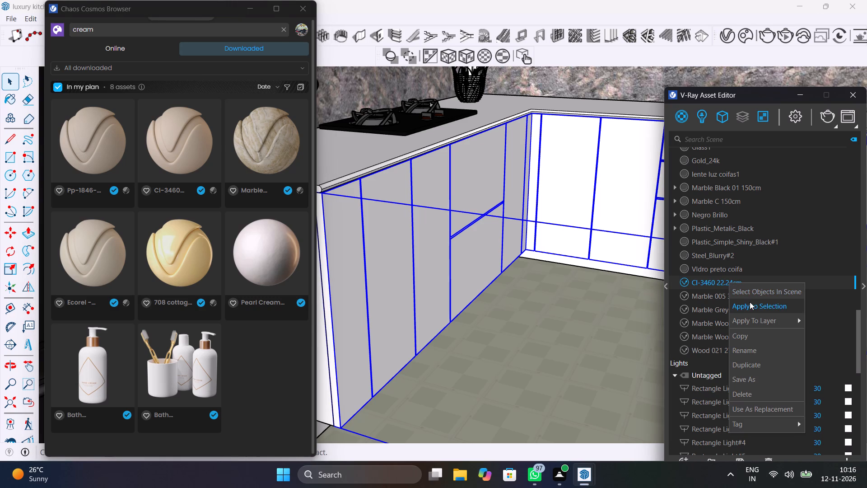
pyautogui.moveTo(769, 91); pyautogui.dragTo(465, 75)
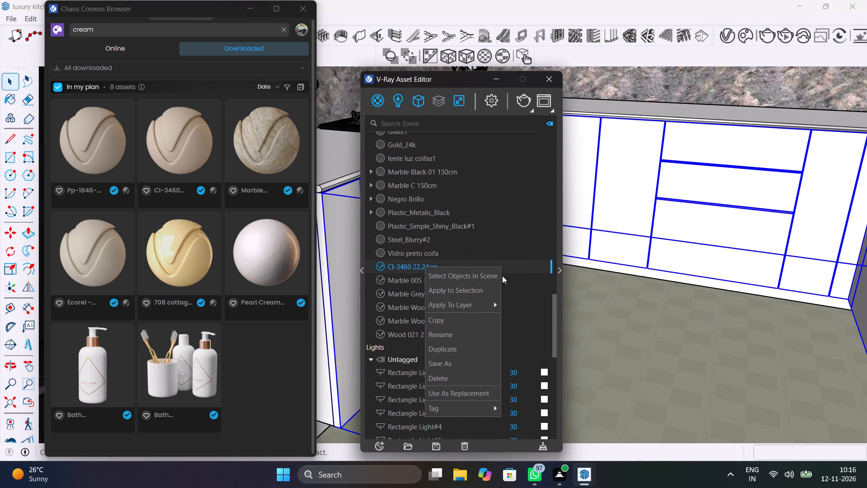
pyautogui.click(561, 268)
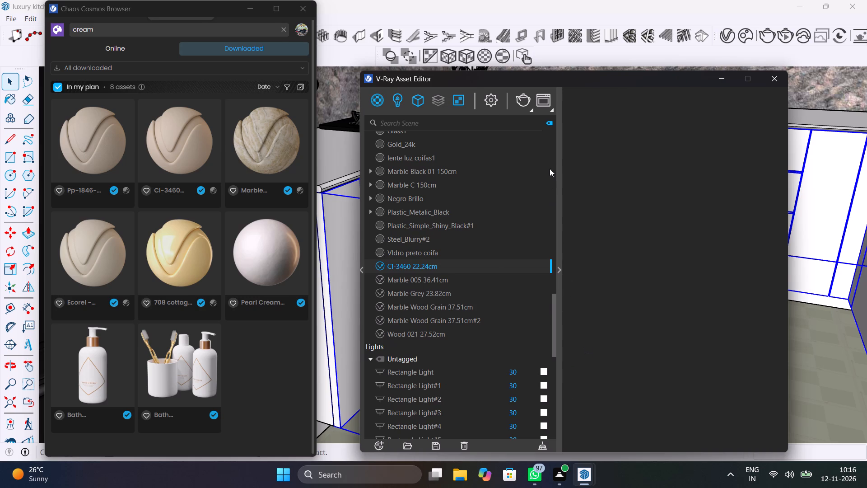
pyautogui.moveTo(575, 80); pyautogui.dragTo(523, 34)
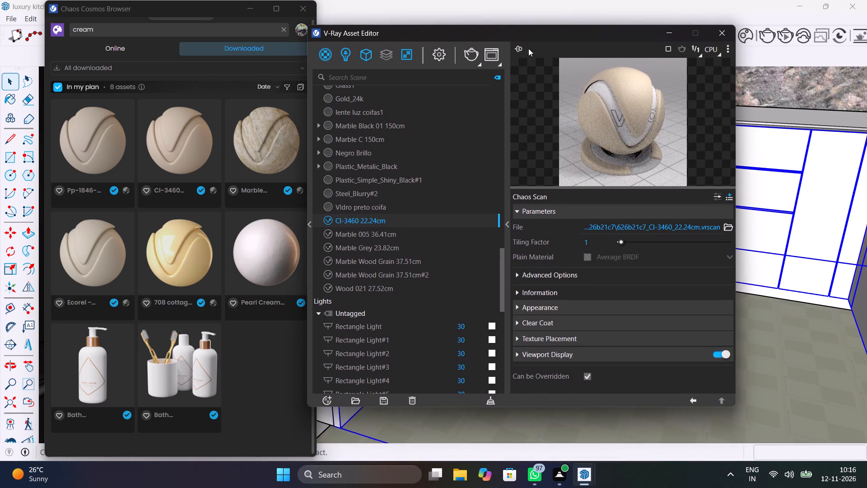
pyautogui.click(689, 239)
pyautogui.click(691, 241)
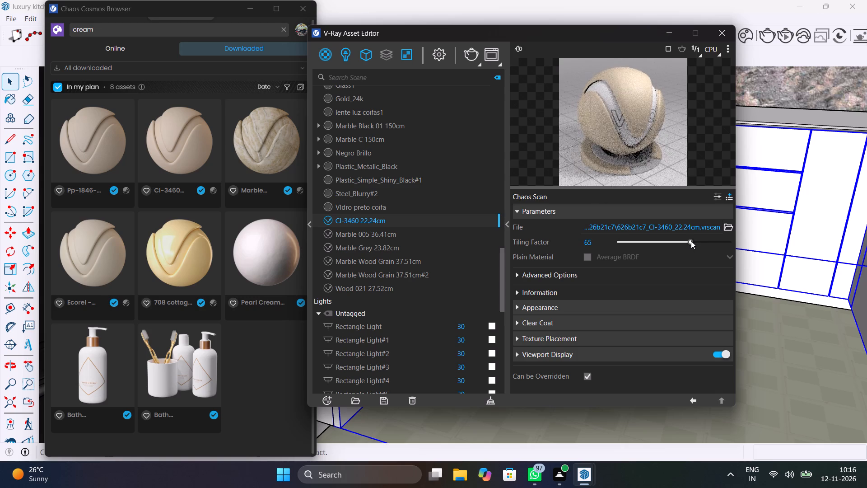
pyautogui.moveTo(691, 241); pyautogui.dragTo(746, 240)
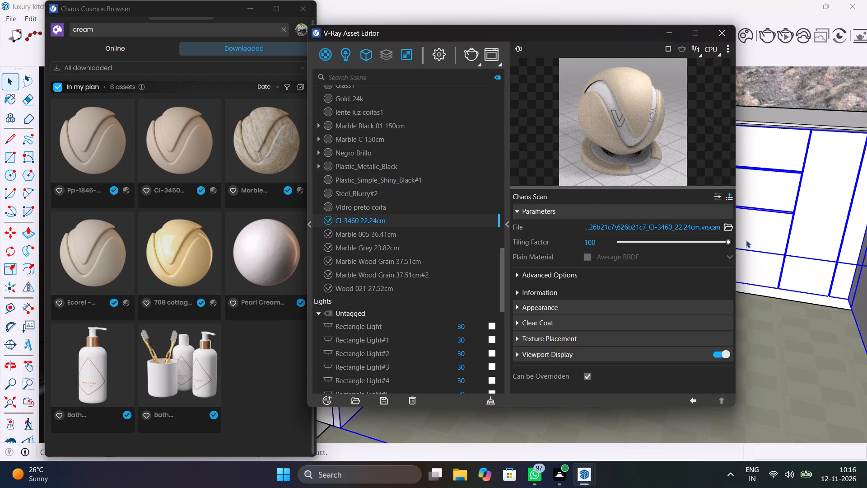
pyautogui.click(690, 240)
# Set the Clear Coat IOR of the CI-3460 22.24cm material to 3.11.
pyautogui.click(575, 279)
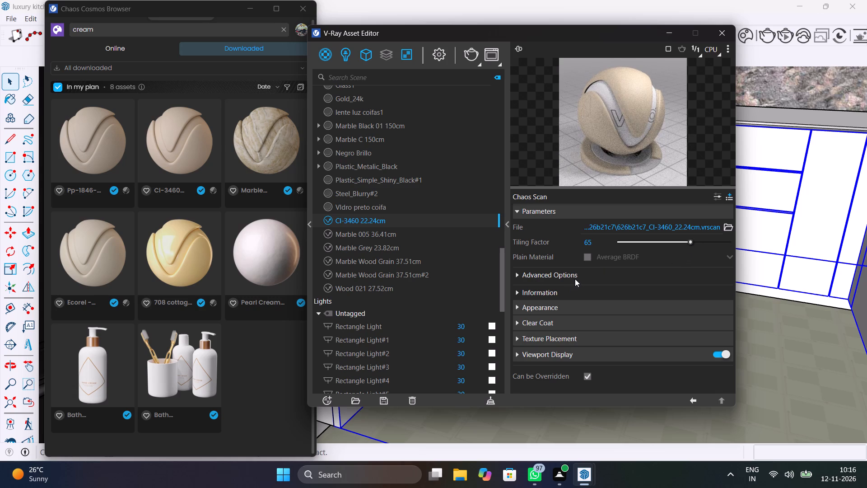
pyautogui.click(575, 279)
pyautogui.click(565, 304)
pyautogui.scroll(-4, 570, 347)
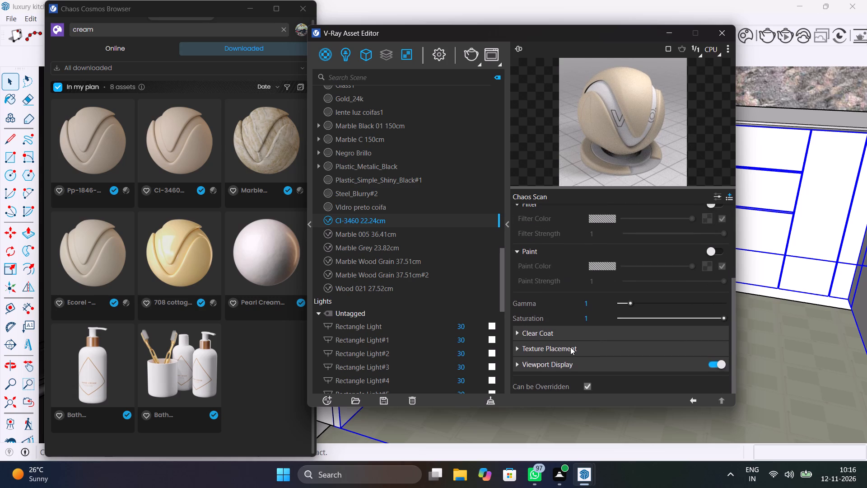
pyautogui.click(580, 330)
pyautogui.scroll(-2, 580, 330)
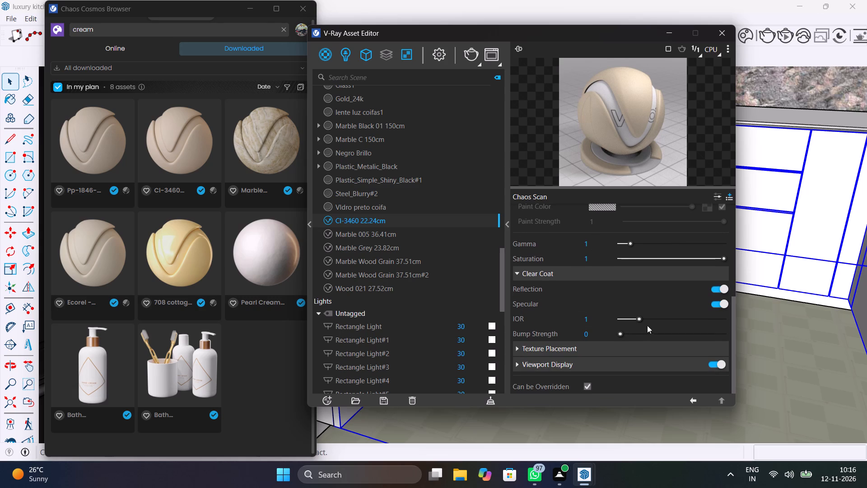
pyautogui.click(669, 317)
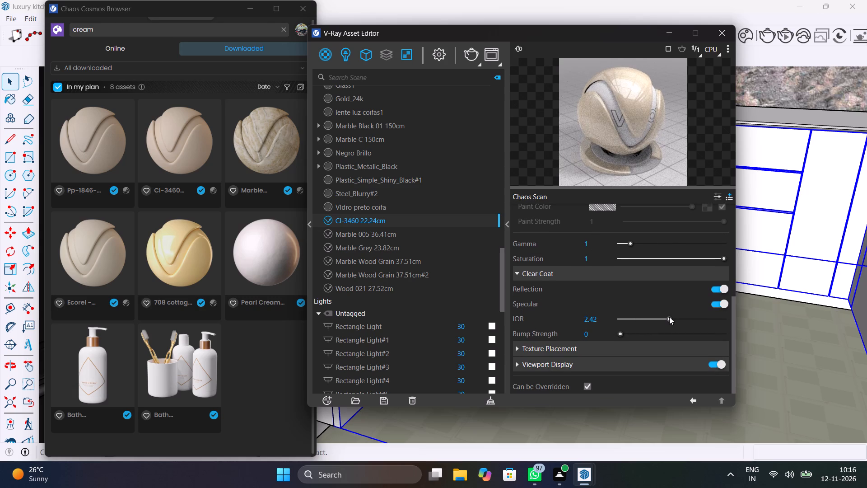
pyautogui.click(684, 319)
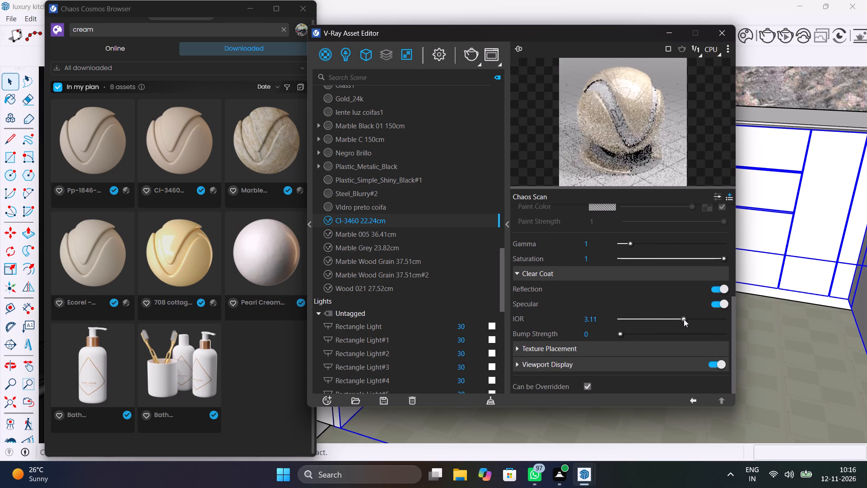
# Apply the CI-3460 22.24cm material to the selected base cabinet fronts and close the Asset Editor and Cosmos browser.
pyautogui.rightClick(474, 221)
pyautogui.click(519, 244)
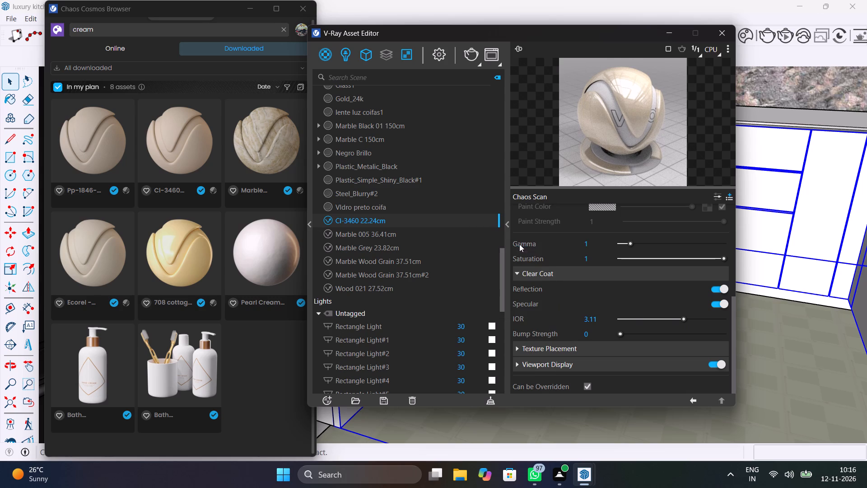
pyautogui.click(719, 36)
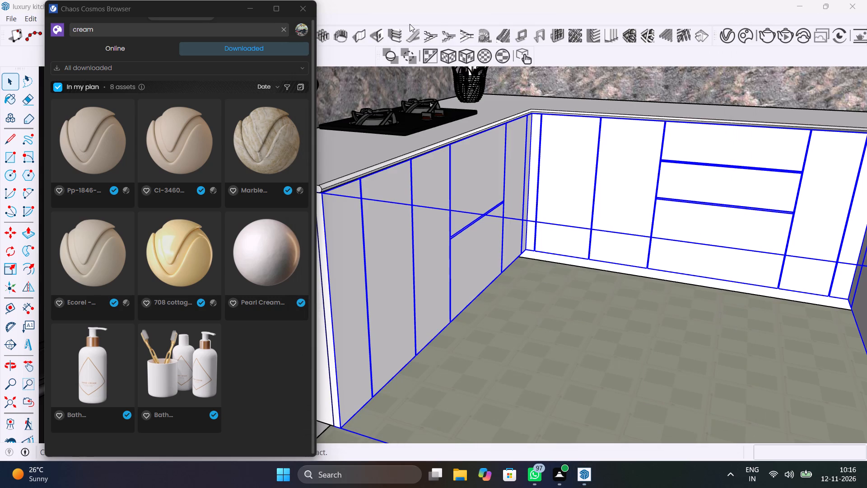
pyautogui.click(308, 9)
# Run a V-Ray interactive test render of the whole kitchen from the front to check the base cabinets, stop it and close the frame buffer.
pyautogui.scroll(-7, 407, 89)
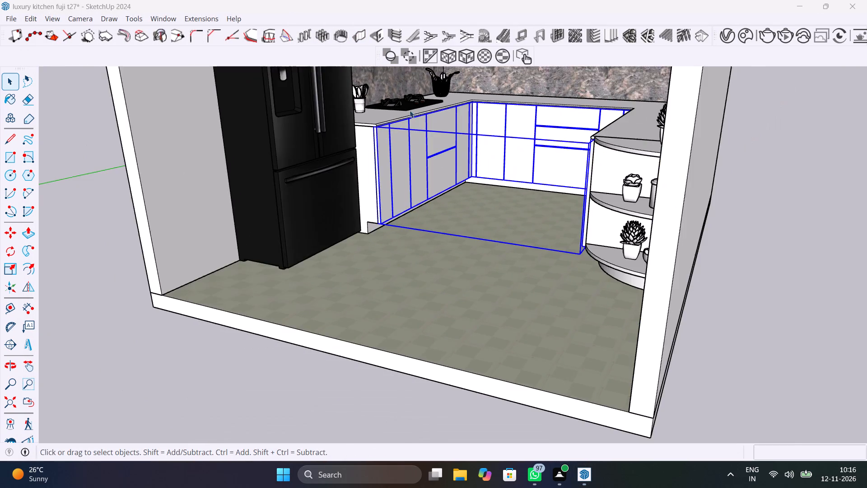
pyautogui.scroll(-4, 410, 110)
pyautogui.click(786, 194)
pyautogui.moveTo(412, 205); pyautogui.dragTo(539, 191, button='middle')
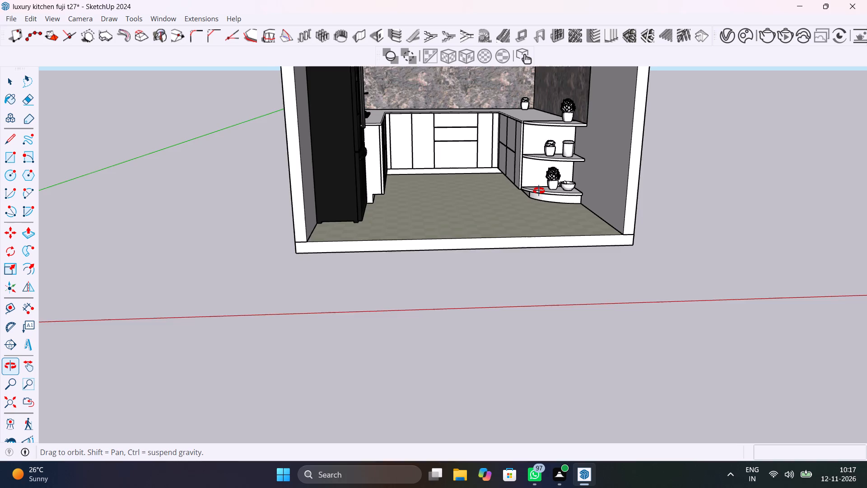
pyautogui.moveTo(539, 191); pyautogui.dragTo(535, 244, button='middle')
pyautogui.scroll(1, 524, 225)
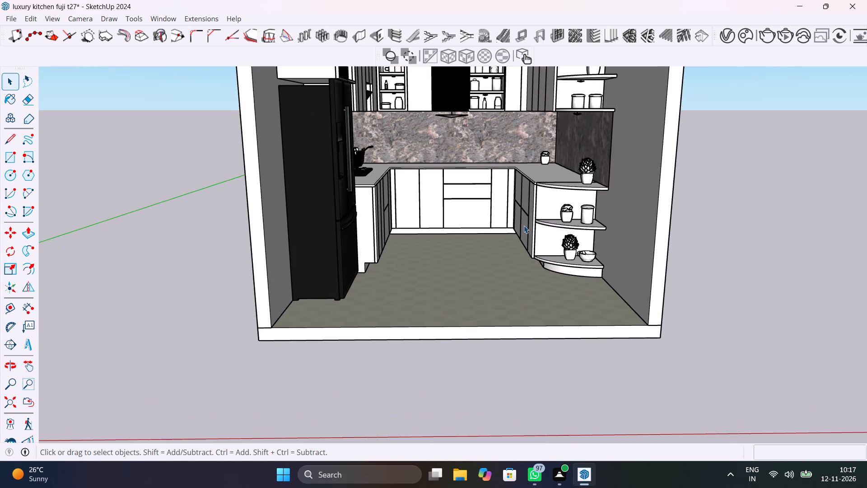
pyautogui.keyDown('shift'); pyautogui.moveTo(524, 225); pyautogui.dragTo(528, 280, button='middle'); pyautogui.keyUp('shift')
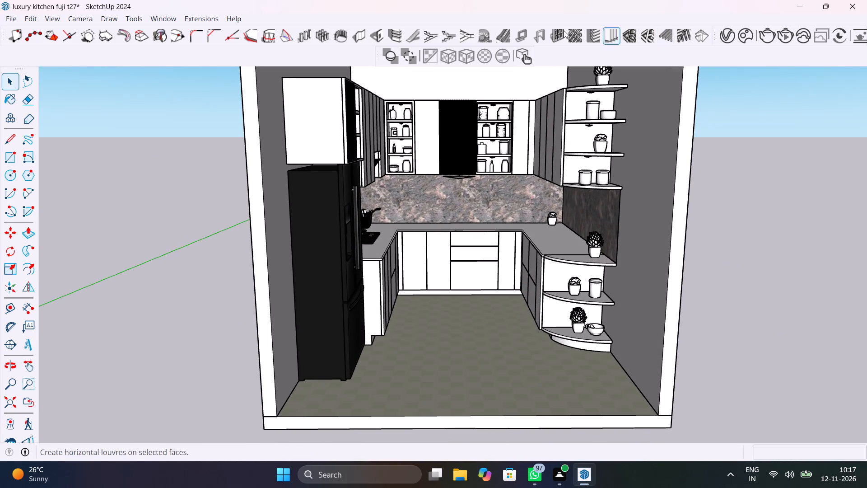
pyautogui.click(768, 37)
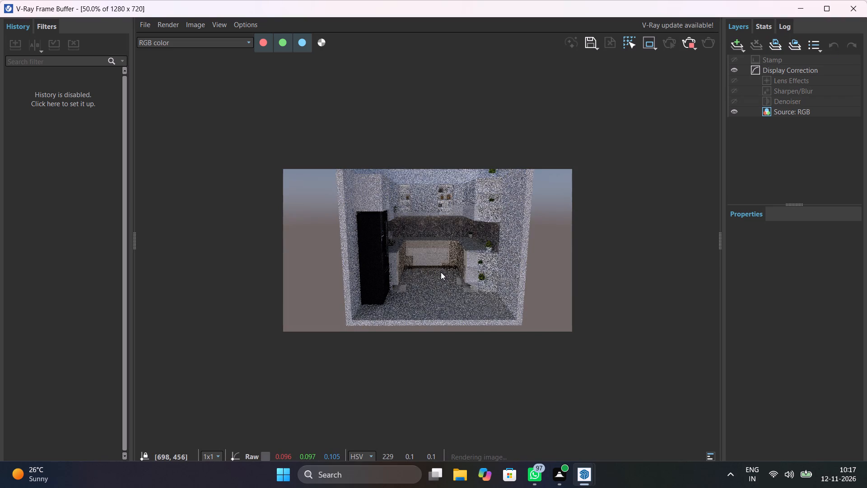
pyautogui.scroll(3, 441, 272)
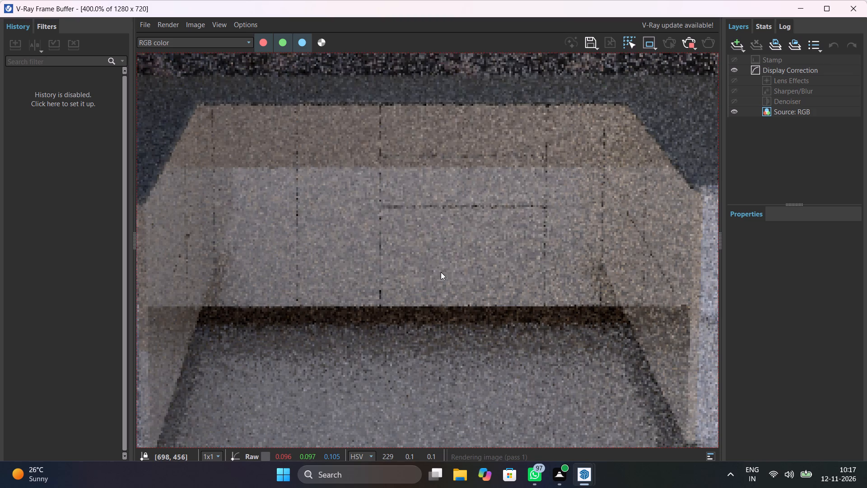
pyautogui.scroll(-1, 441, 272)
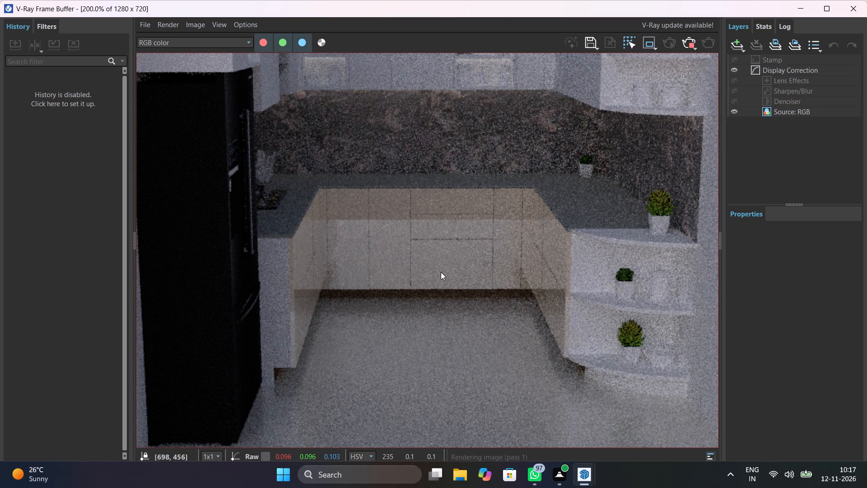
pyautogui.scroll(-1, 441, 272)
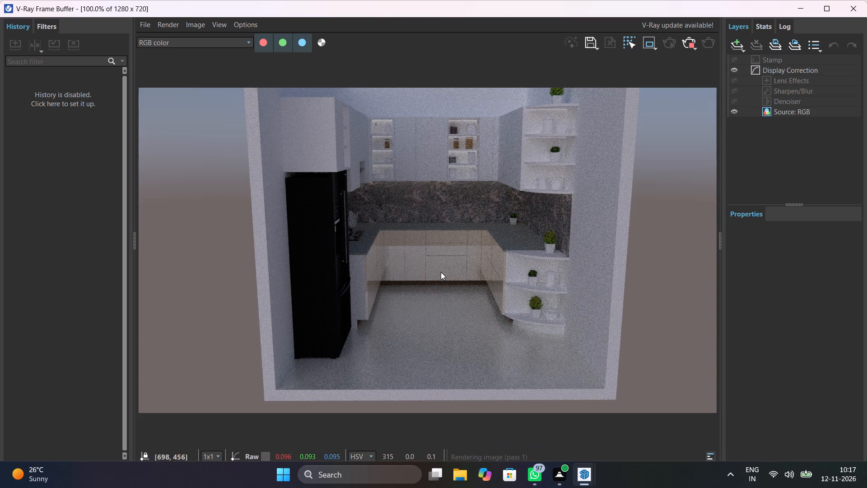
pyautogui.click(686, 41)
pyautogui.click(861, 13)
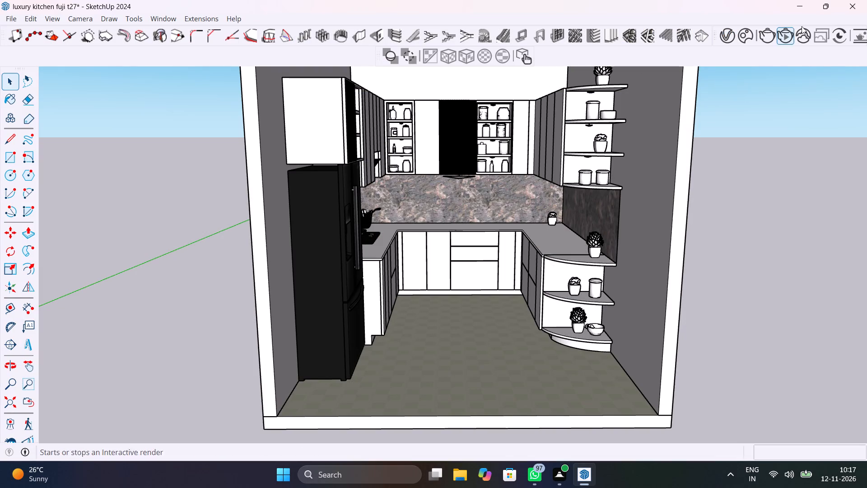
# Apply the CI-3460 22.24cm material to the upper wall cabinet fronts.
pyautogui.click(747, 33)
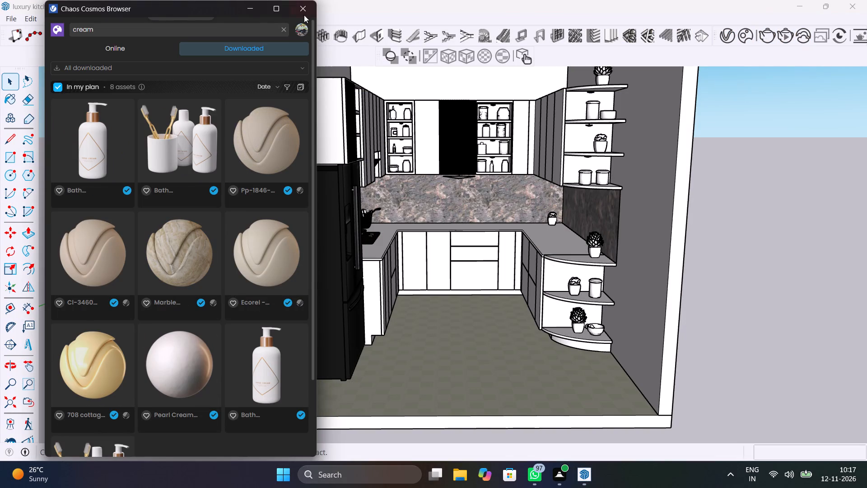
pyautogui.click(309, 7)
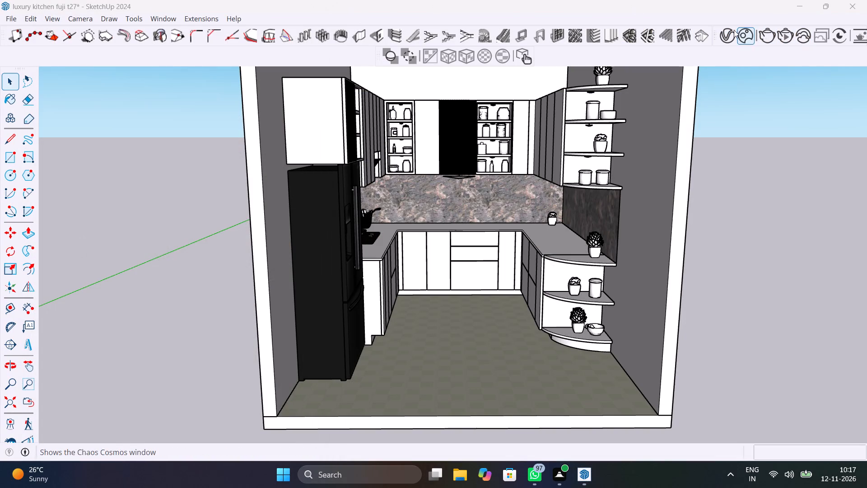
pyautogui.click(730, 35)
pyautogui.moveTo(549, 36); pyautogui.dragTo(556, 50)
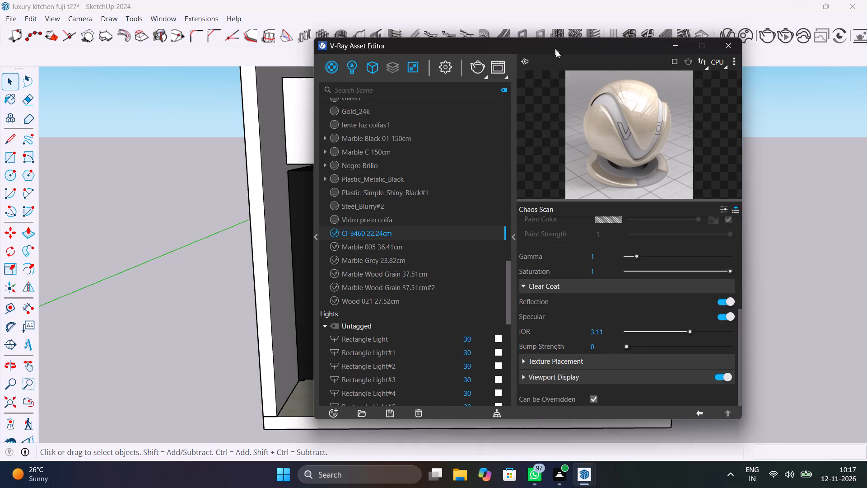
pyautogui.moveTo(556, 50); pyautogui.dragTo(682, 226)
pyautogui.scroll(3, 430, 124)
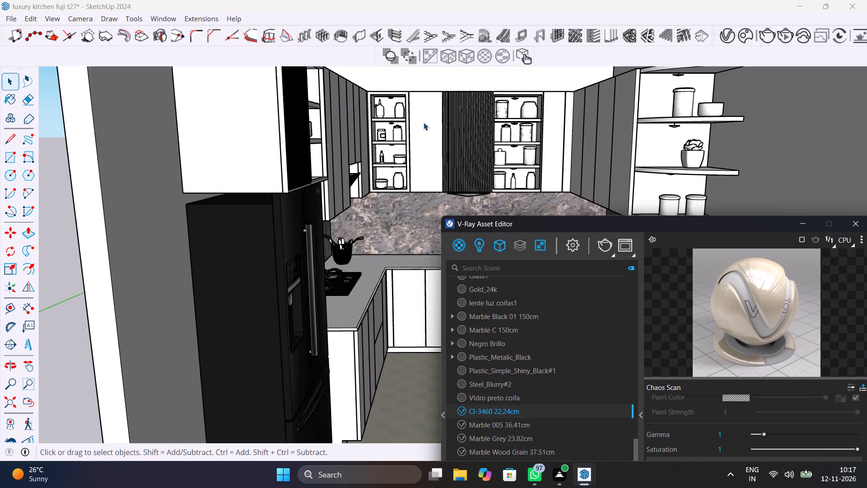
pyautogui.scroll(2, 406, 122)
pyautogui.moveTo(374, 136); pyautogui.dragTo(235, 188, button='middle')
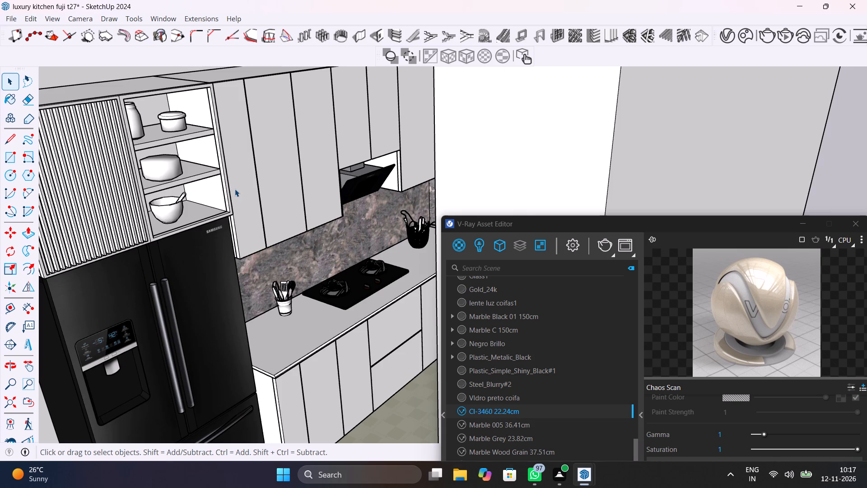
pyautogui.scroll(-4, 292, 161)
pyautogui.moveTo(288, 163); pyautogui.dragTo(387, 172, button='middle')
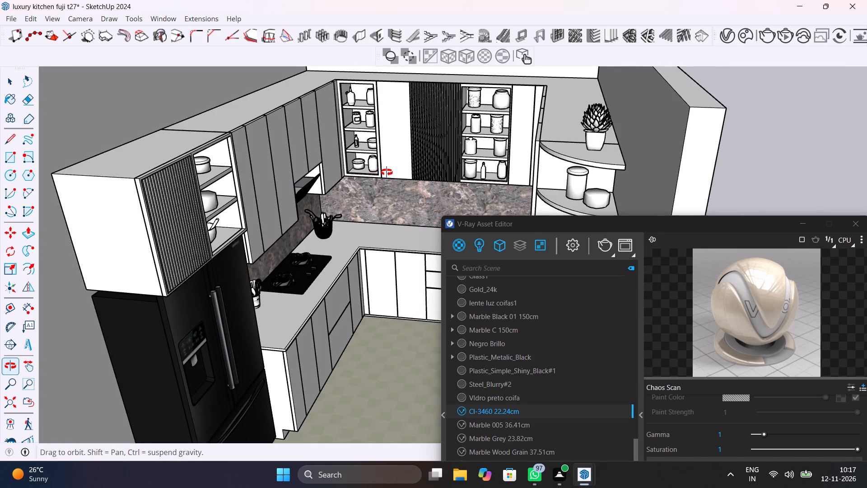
pyautogui.moveTo(387, 172); pyautogui.dragTo(403, 197, button='middle')
pyautogui.click(352, 183)
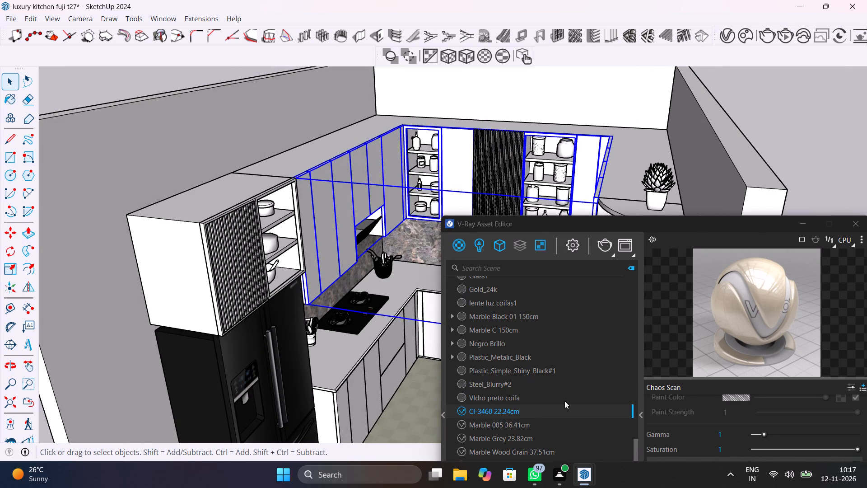
pyautogui.rightClick(584, 410)
pyautogui.click(620, 432)
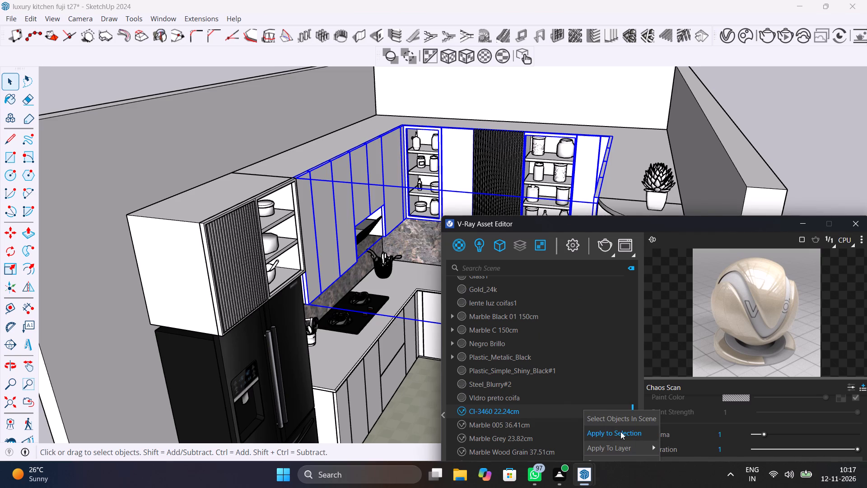
# Examine the upper wall cabinets, their open shelf units and the fluted panel from several angles.
pyautogui.moveTo(403, 156); pyautogui.dragTo(497, 164, button='middle')
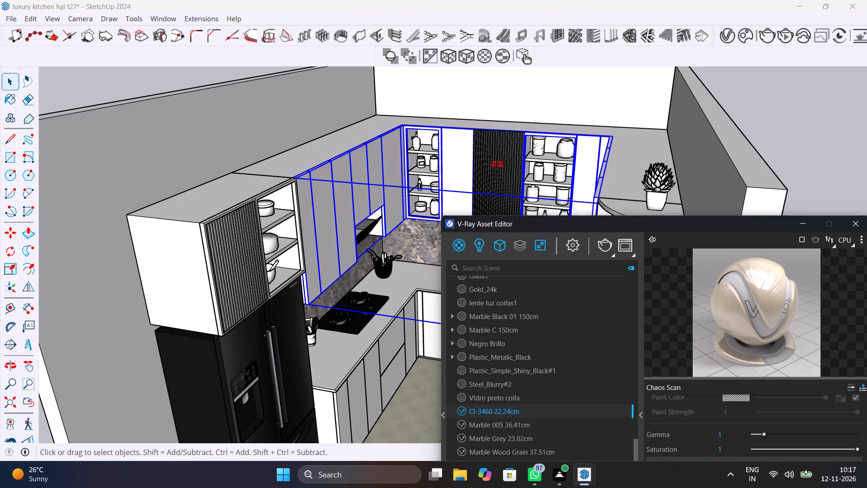
pyautogui.moveTo(497, 164); pyautogui.dragTo(389, 177, button='middle')
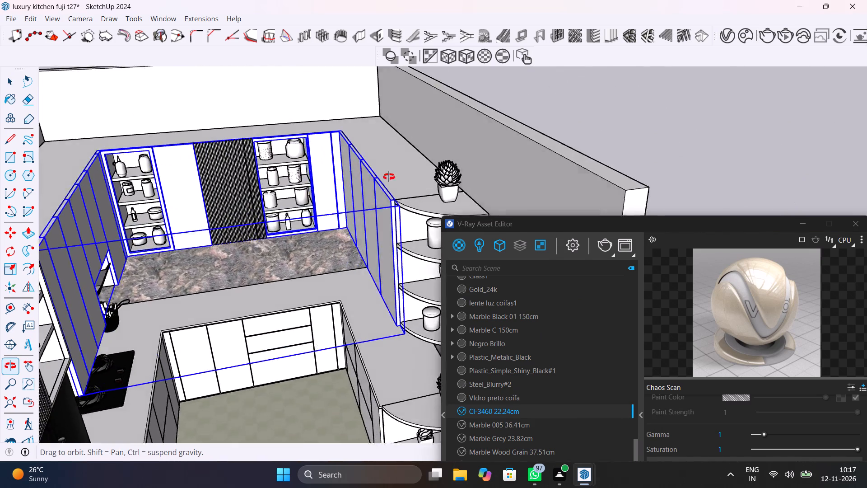
pyautogui.moveTo(389, 177); pyautogui.dragTo(310, 137, button='middle')
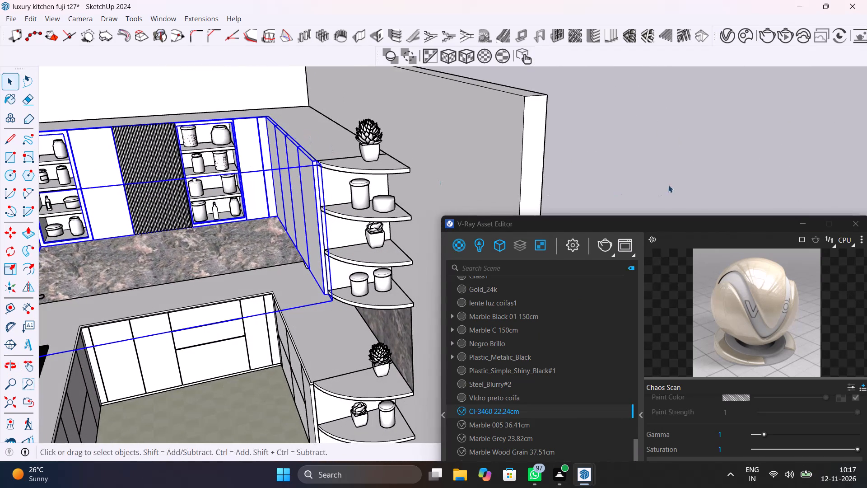
pyautogui.scroll(-3, 667, 185)
pyautogui.scroll(-2, 298, 180)
pyautogui.scroll(4, 205, 161)
pyautogui.keyDown('shift'); pyautogui.moveTo(191, 164); pyautogui.dragTo(347, 183, button='middle'); pyautogui.keyUp('shift')
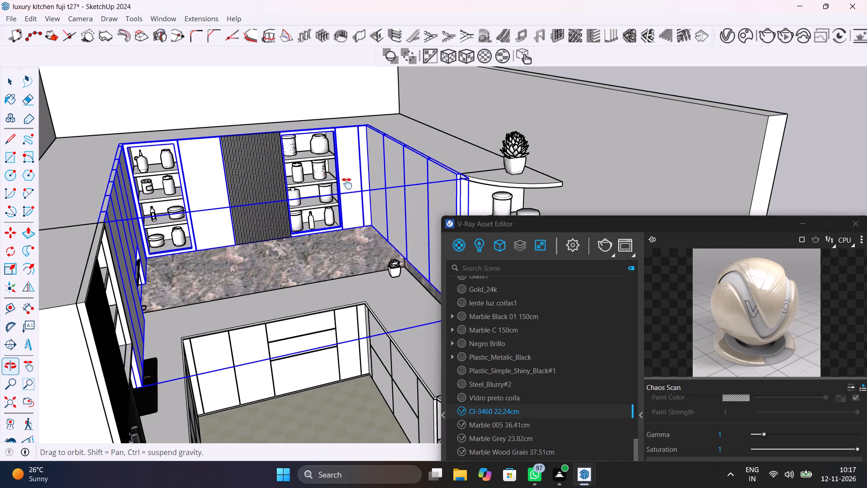
pyautogui.keyDown('shift'); pyautogui.moveTo(347, 183); pyautogui.dragTo(272, 183, button='middle'); pyautogui.keyUp('shift')
pyautogui.scroll(15, 354, 176)
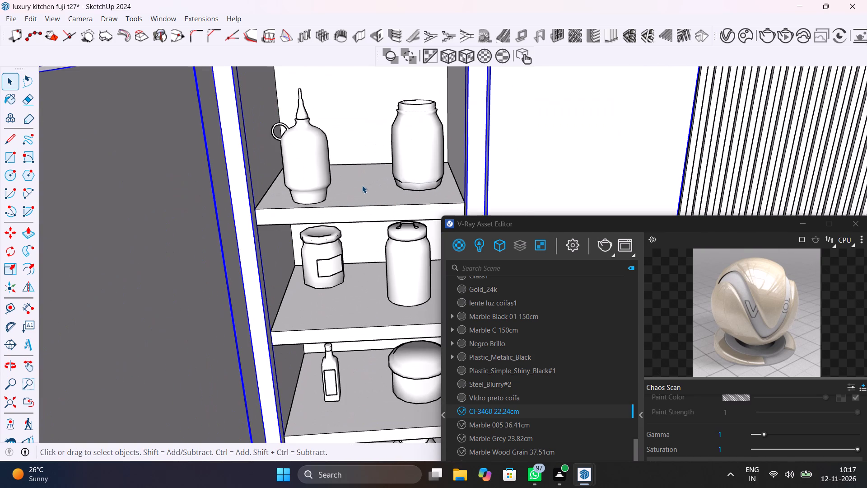
pyautogui.scroll(-11, 365, 187)
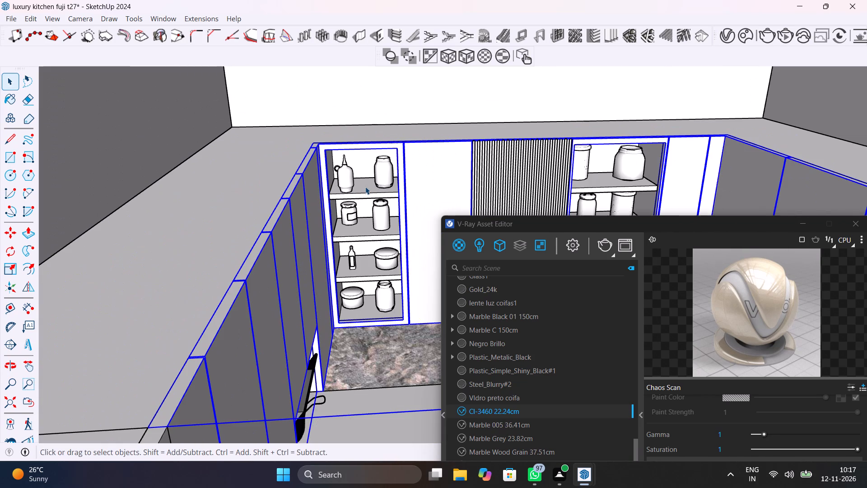
# Collapse the material settings in the V-Ray Asset Editor and move its window clear of the wall cabinets.
pyautogui.moveTo(692, 221); pyautogui.dragTo(526, 131)
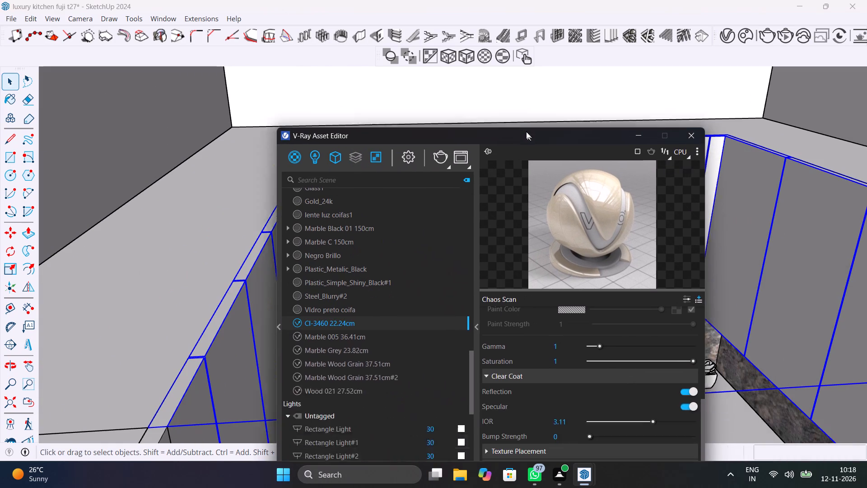
pyautogui.moveTo(526, 131); pyautogui.dragTo(496, 98)
pyautogui.click(446, 292)
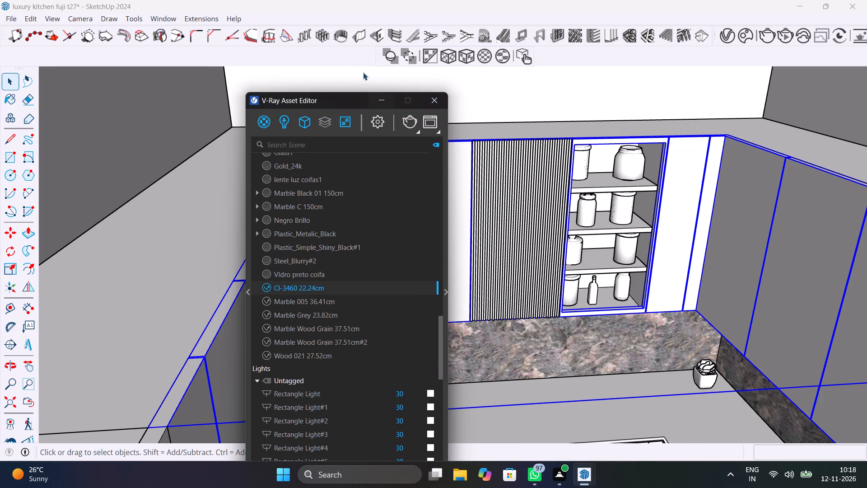
pyautogui.moveTo(363, 103); pyautogui.dragTo(674, 221)
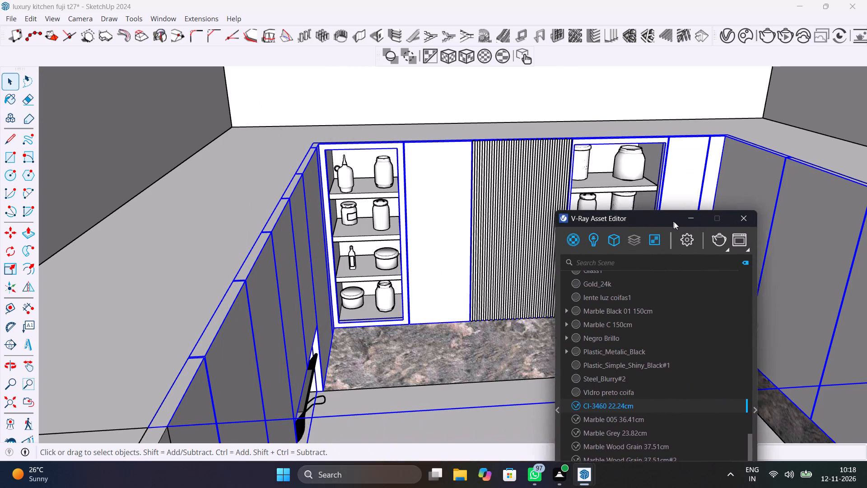
pyautogui.moveTo(674, 221); pyautogui.dragTo(726, 319)
# Search the downloaded Chaos Cosmos assets for wood.
pyautogui.click(747, 34)
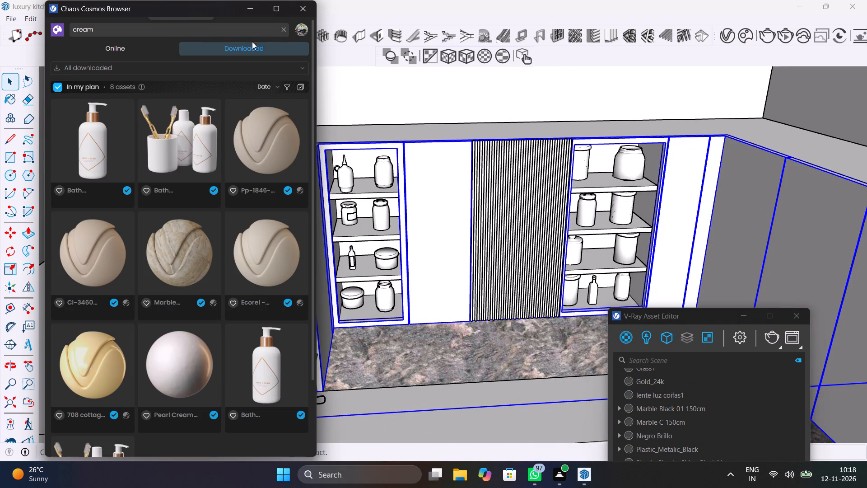
pyautogui.click(287, 29)
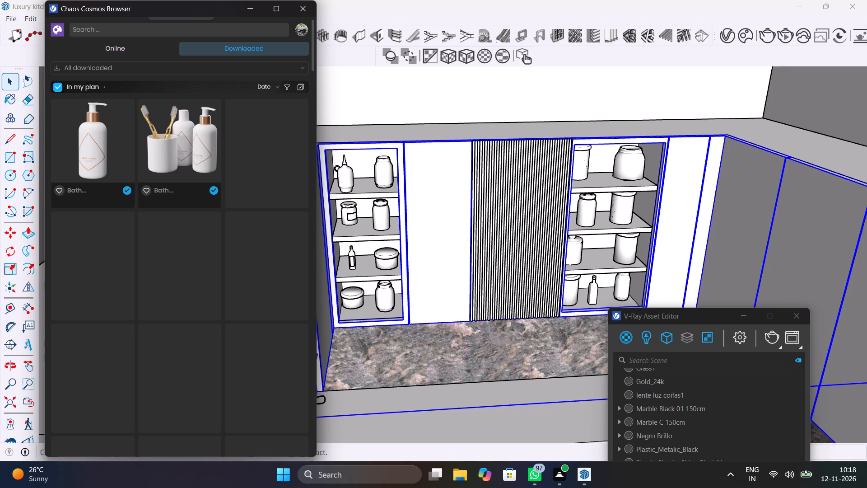
pyautogui.write('woo')
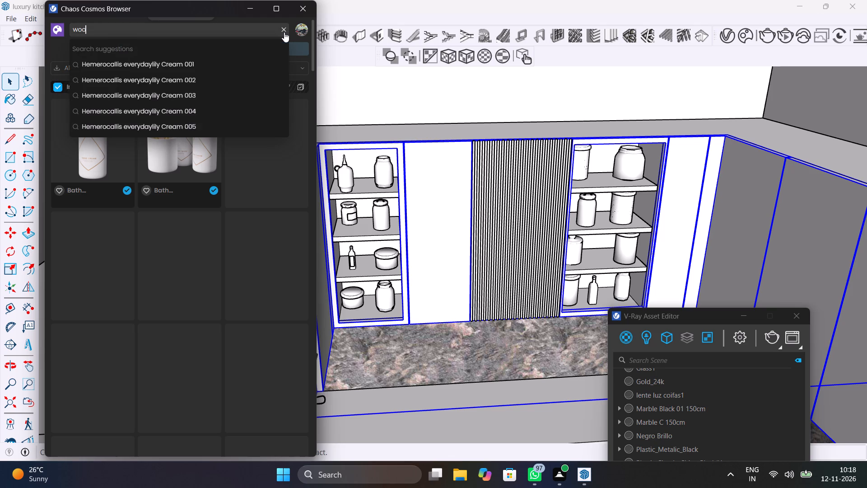
pyautogui.press('d')
pyautogui.press('Return')
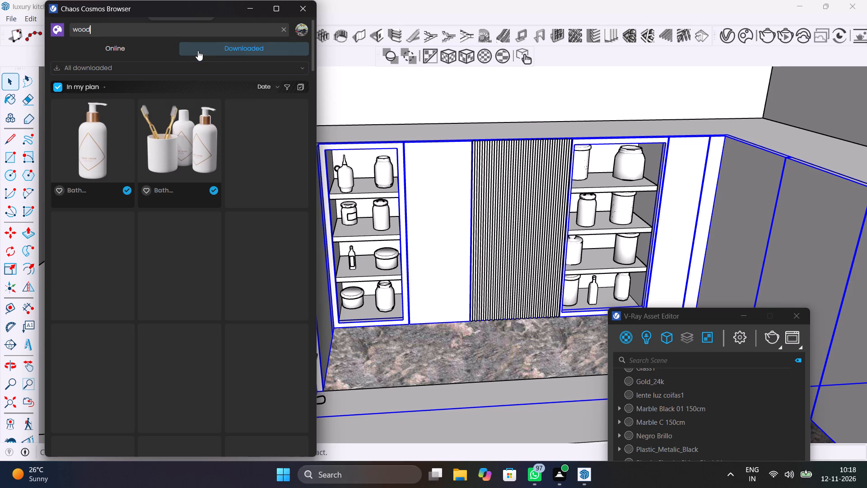
pyautogui.click(220, 50)
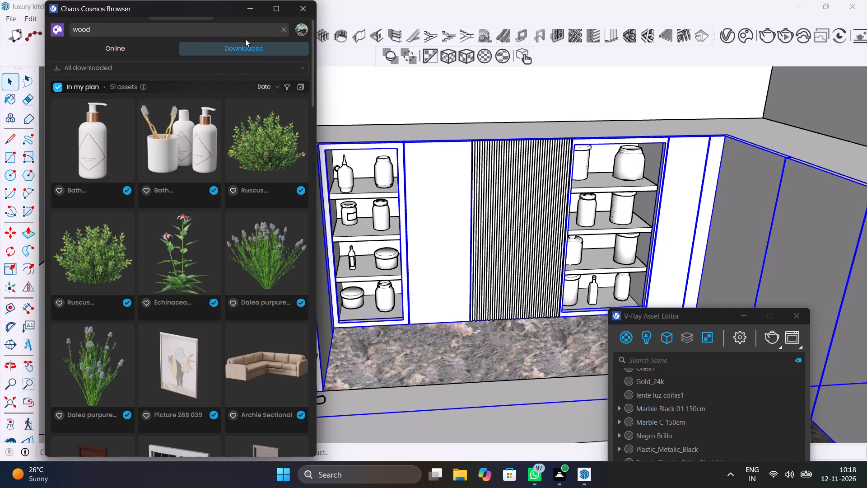
pyautogui.press('Return')
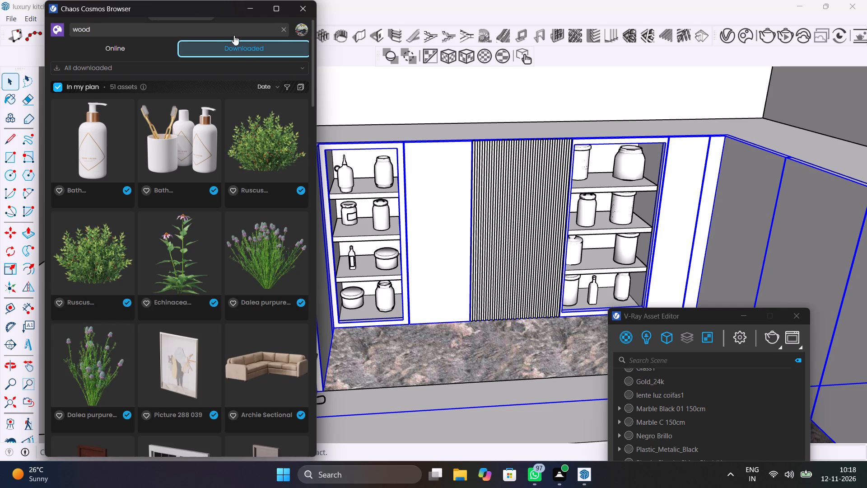
pyautogui.click(236, 28)
pyautogui.press('Return')
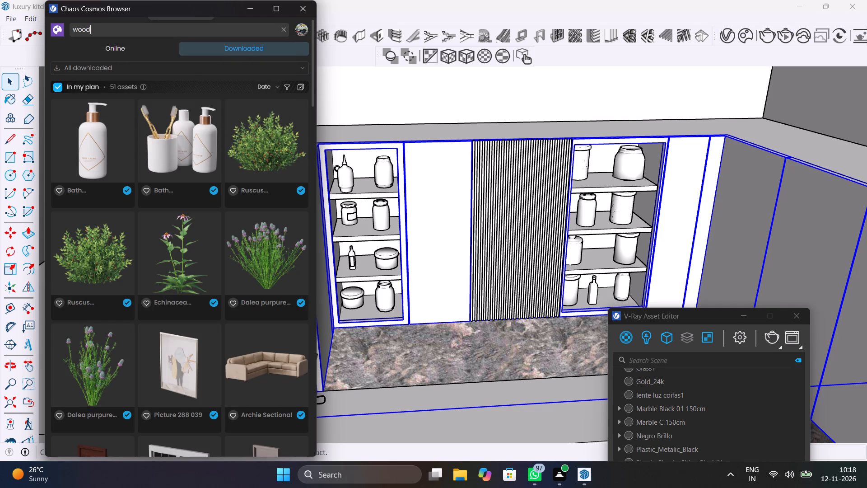
# Browse the downloaded wood assets and import the Wood Amboyan 13.2cm material into the scene.
pyautogui.scroll(-6, 223, 134)
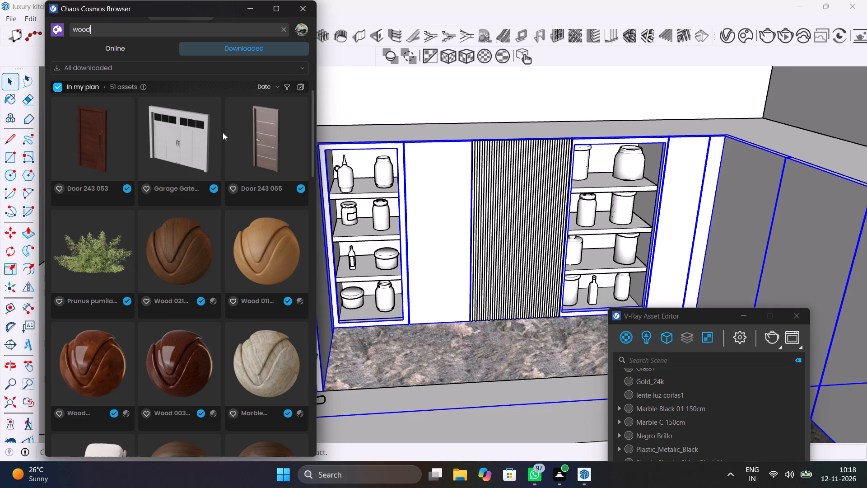
pyautogui.scroll(-1, 223, 132)
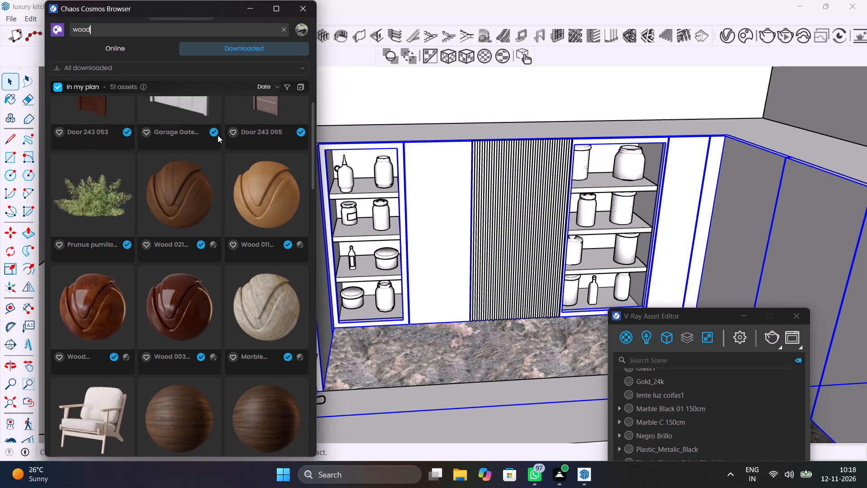
pyautogui.scroll(-10, 218, 265)
pyautogui.scroll(2, 223, 267)
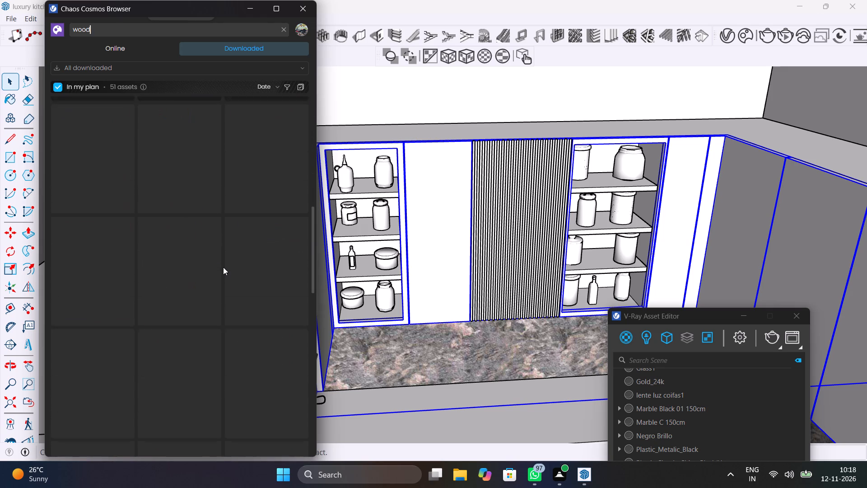
pyautogui.scroll(4, 223, 267)
pyautogui.scroll(-8, 223, 267)
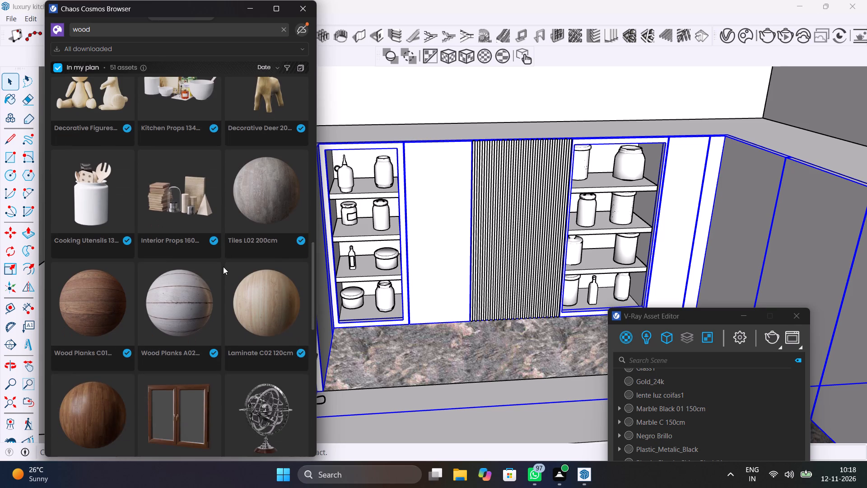
pyautogui.scroll(-3, 223, 267)
pyautogui.scroll(6, 223, 267)
pyautogui.scroll(-2, 223, 267)
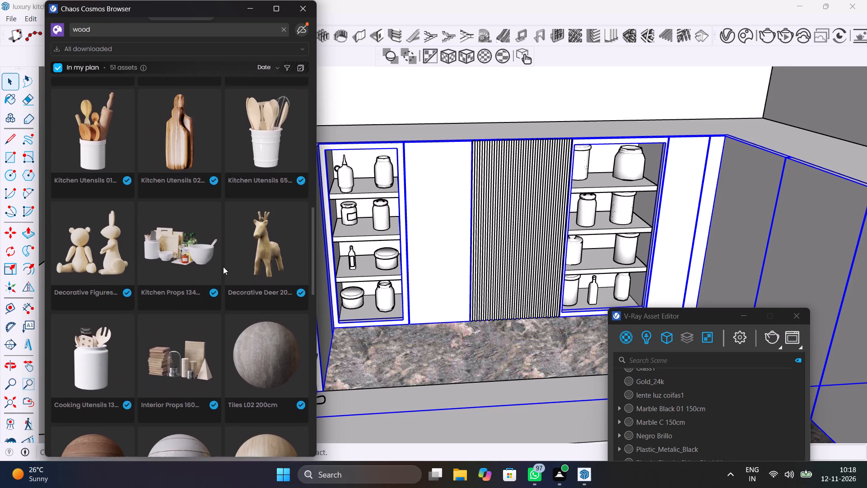
pyautogui.scroll(-4, 223, 267)
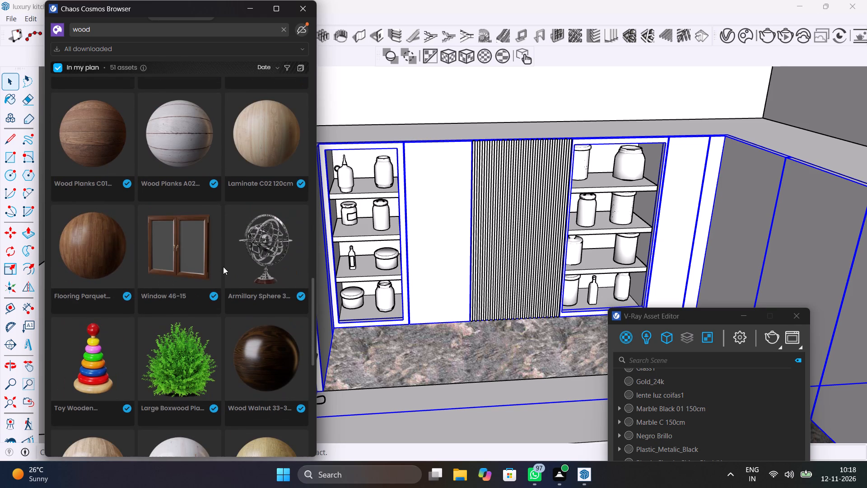
pyautogui.scroll(-1, 223, 267)
pyautogui.scroll(7, 223, 267)
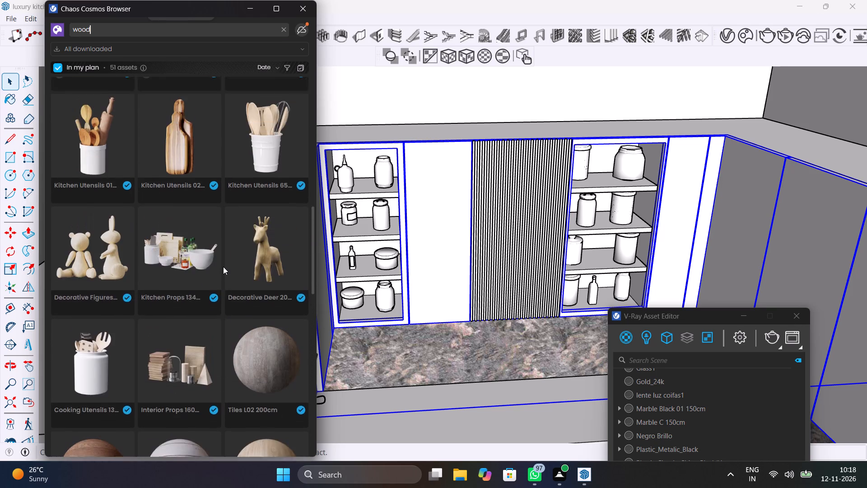
pyautogui.scroll(10, 223, 267)
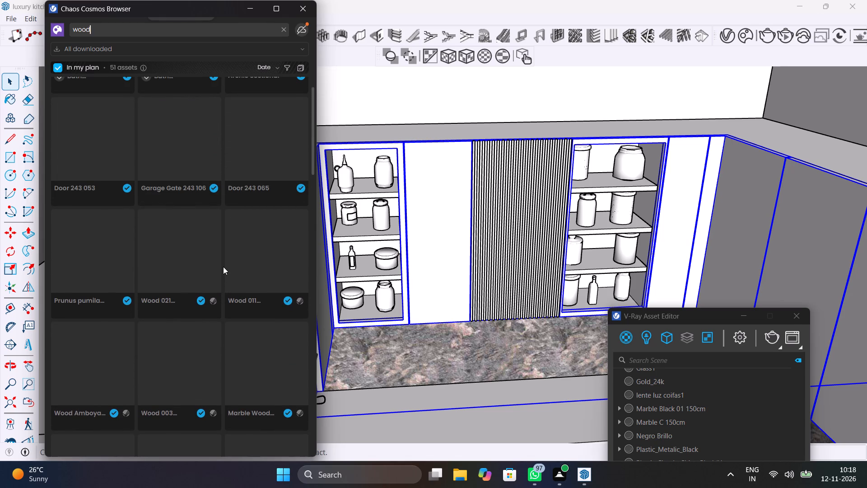
pyautogui.scroll(4, 223, 267)
pyautogui.scroll(-5, 223, 267)
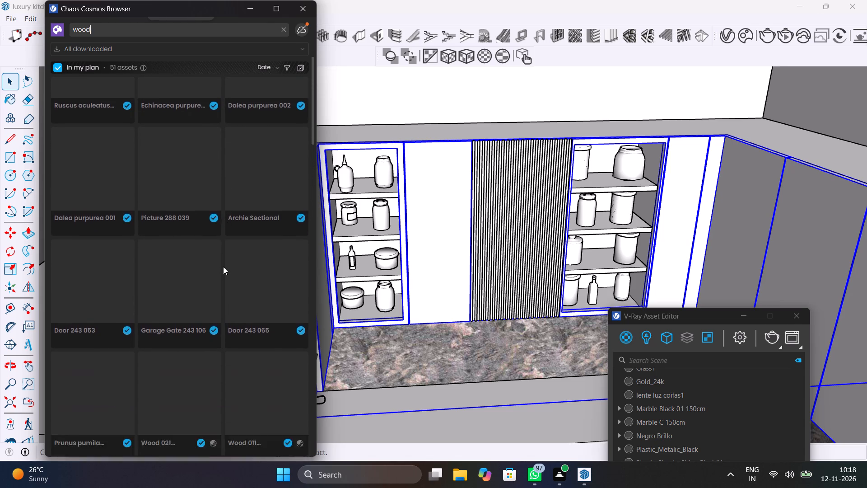
pyautogui.scroll(-10, 223, 267)
pyautogui.scroll(7, 223, 267)
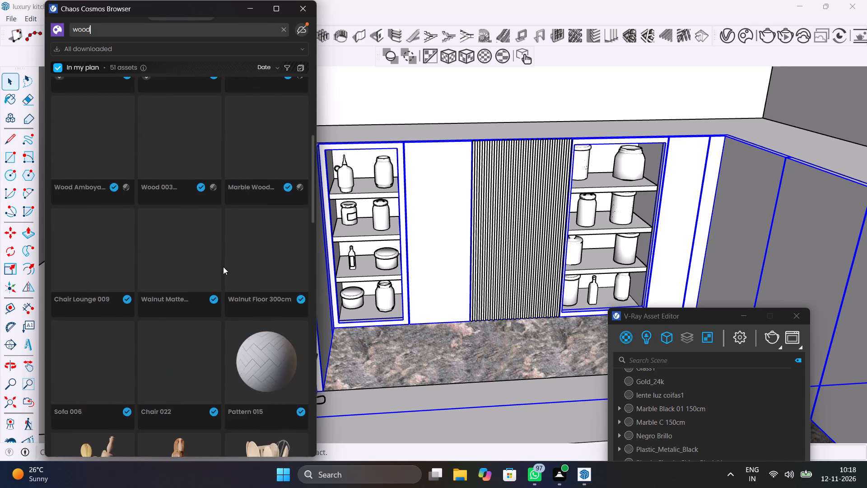
pyautogui.scroll(16, 223, 267)
pyautogui.scroll(10, 223, 267)
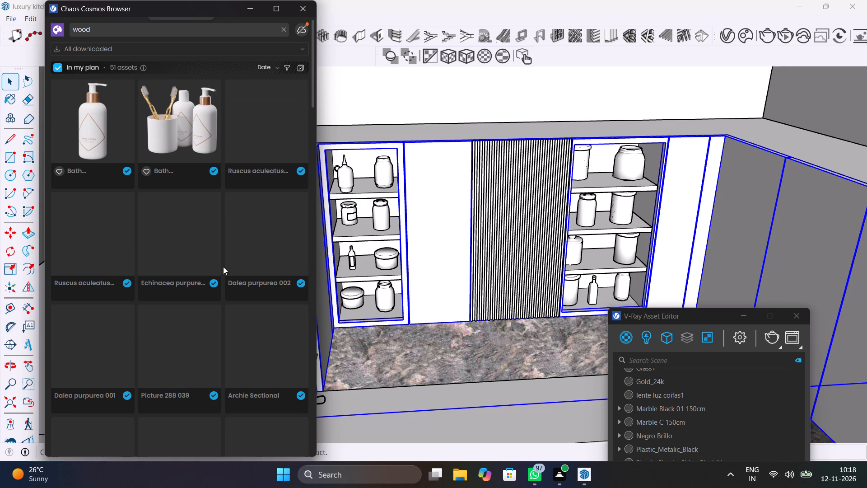
pyautogui.scroll(-1, 220, 268)
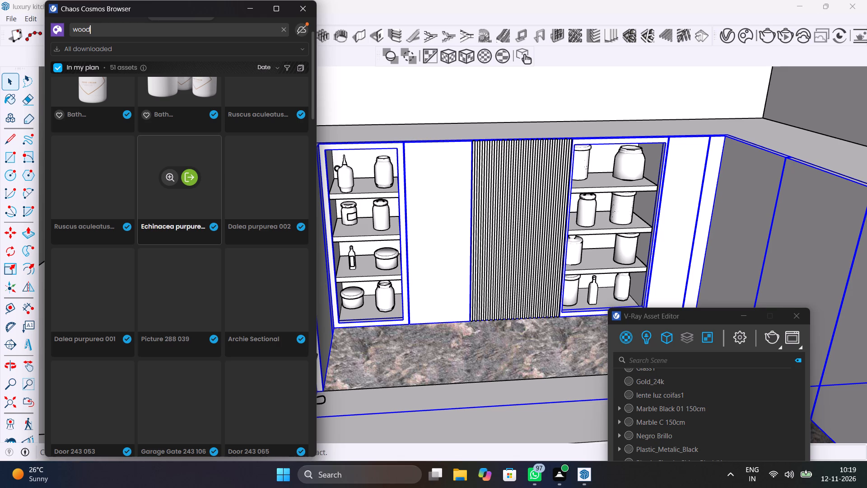
pyautogui.scroll(-5, 220, 268)
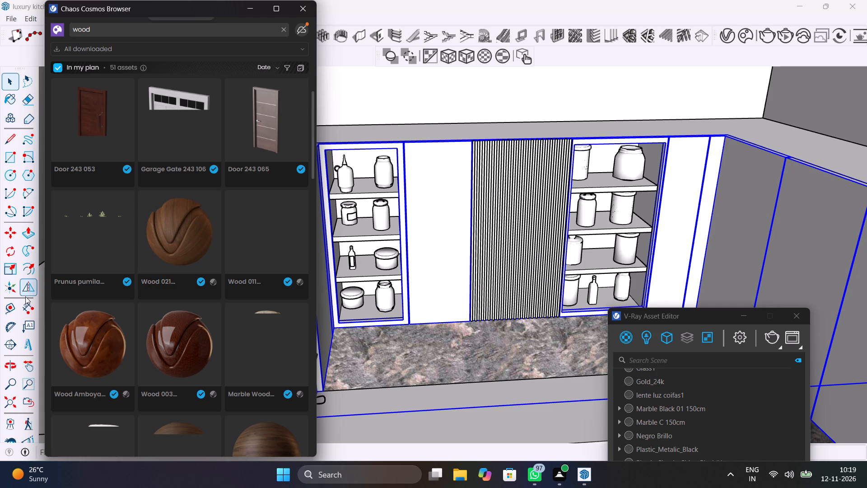
pyautogui.click(103, 342)
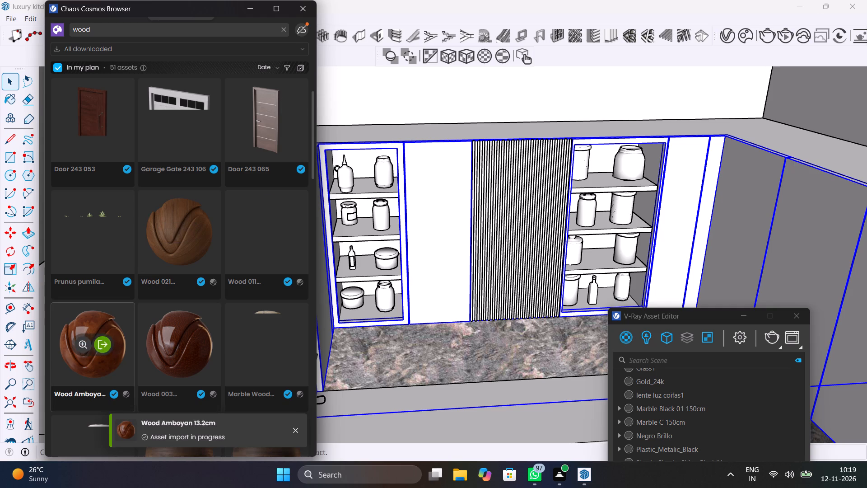
pyautogui.moveTo(701, 316); pyautogui.dragTo(707, 87)
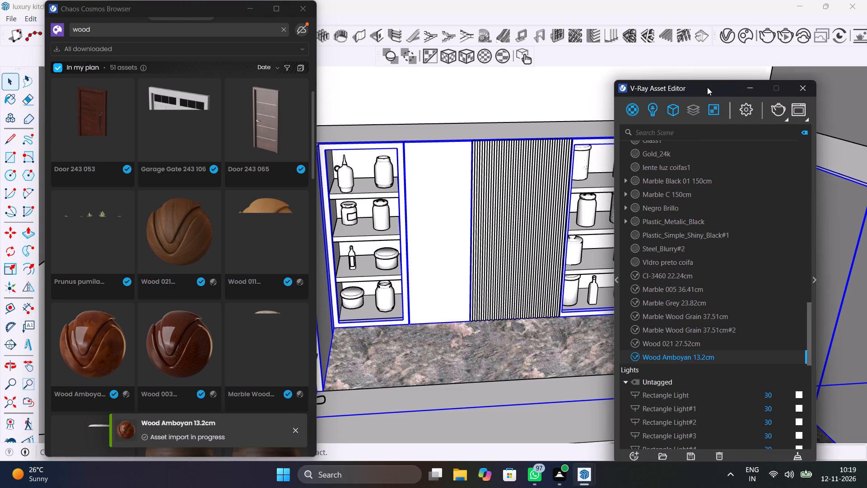
pyautogui.moveTo(707, 87); pyautogui.dragTo(707, 87)
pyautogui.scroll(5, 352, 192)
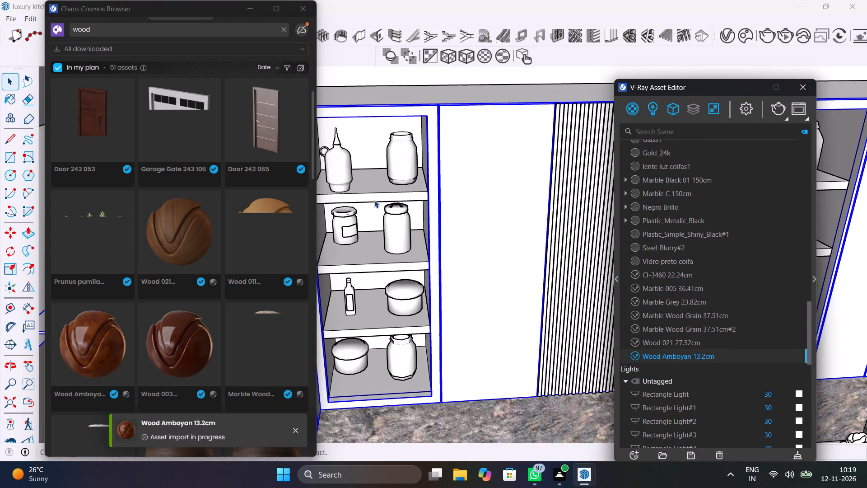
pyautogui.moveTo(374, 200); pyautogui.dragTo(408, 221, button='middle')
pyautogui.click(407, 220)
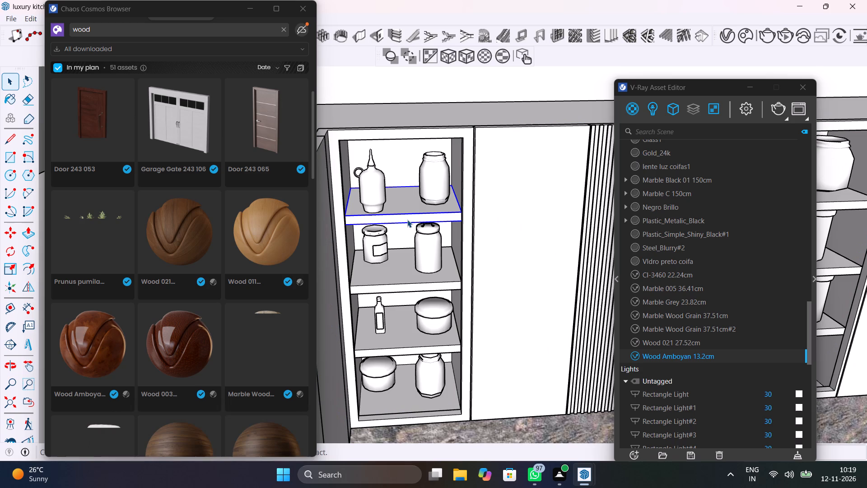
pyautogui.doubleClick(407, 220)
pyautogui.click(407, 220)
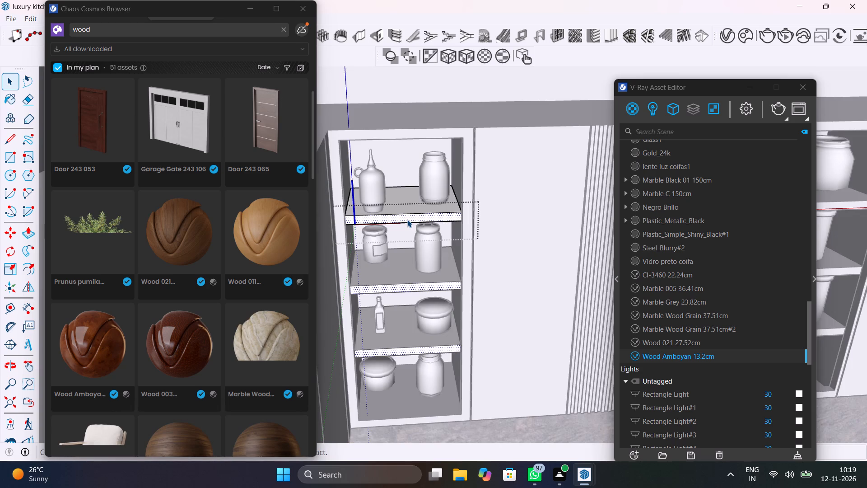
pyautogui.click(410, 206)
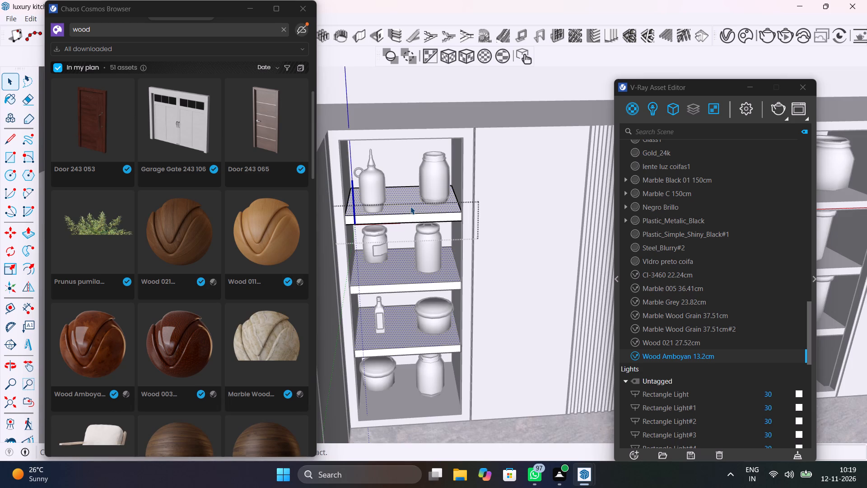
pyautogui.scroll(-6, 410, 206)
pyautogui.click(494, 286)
# Open the top shelf of the first open wall unit for editing and apply Wood Amboyan 13.2cm to it.
pyautogui.click(410, 211)
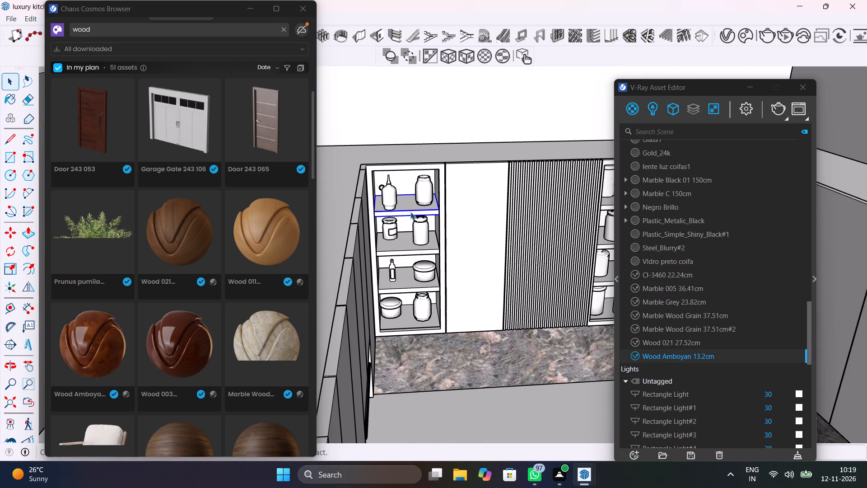
pyautogui.scroll(11, 410, 212)
pyautogui.scroll(-4, 510, 301)
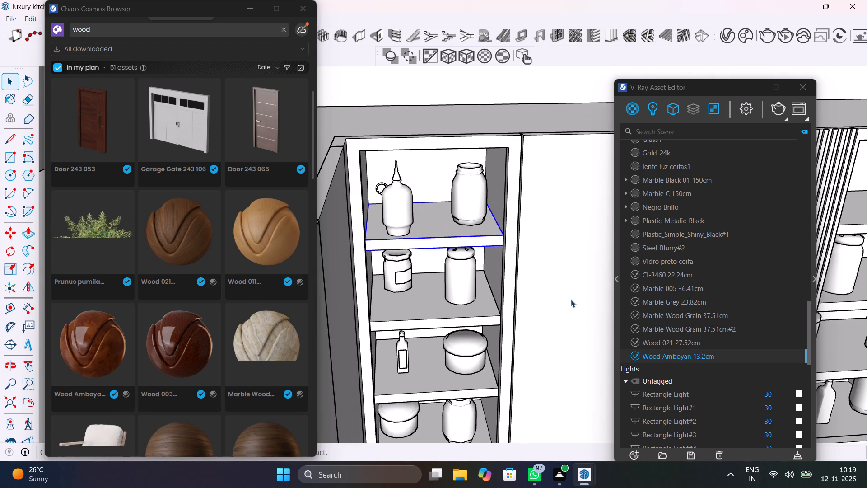
pyautogui.click(452, 230)
pyautogui.doubleClick(452, 230)
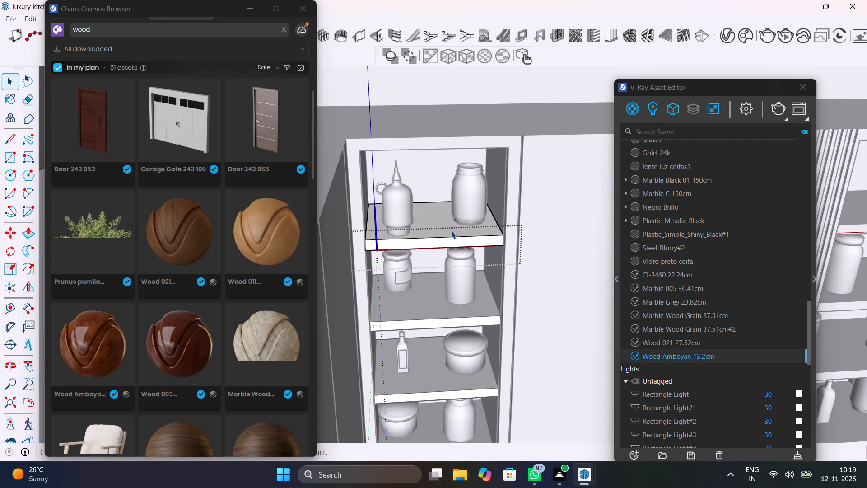
pyautogui.rightClick(663, 354)
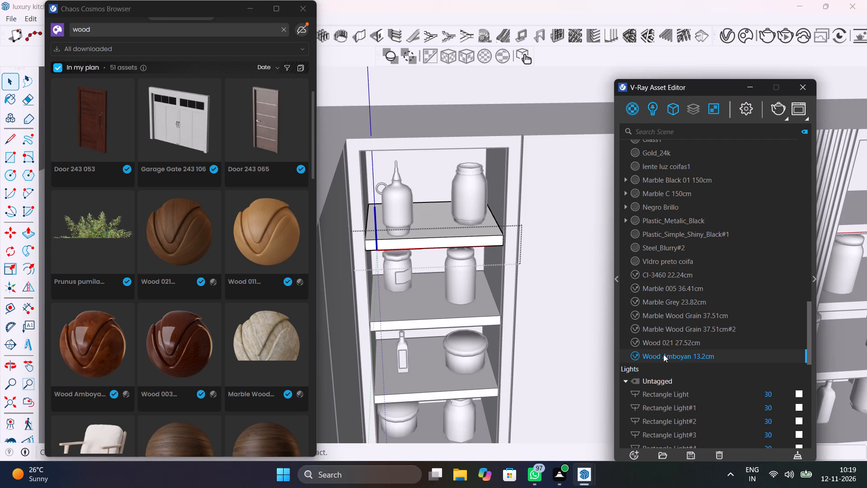
pyautogui.click(706, 227)
# Run a V-Ray test render of the first open shelf unit, stop it and close the frame buffer.
pyautogui.click(780, 104)
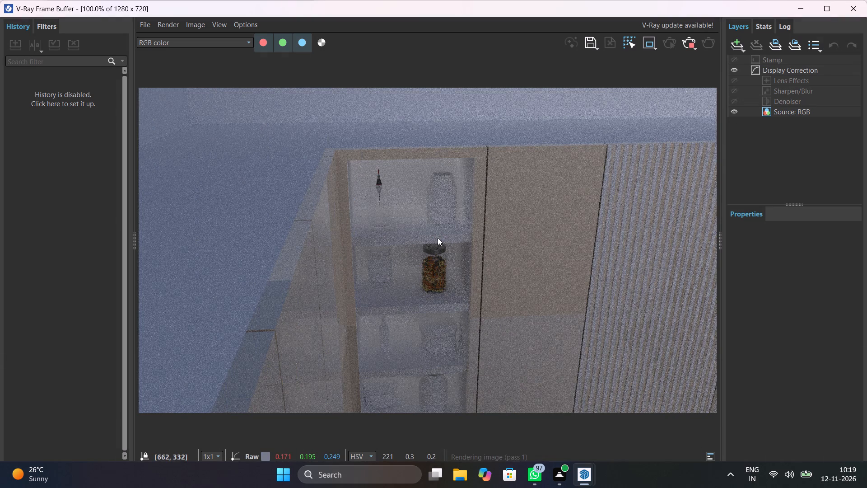
pyautogui.click(690, 41)
pyautogui.click(849, 8)
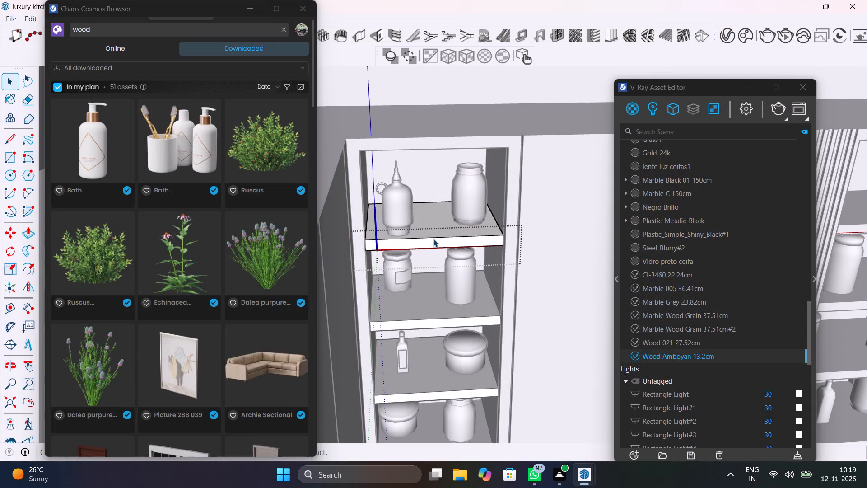
# Apply Wood Amboyan 13.2cm to the top, front and underside faces of the first wall unit's shelf.
pyautogui.click(439, 230)
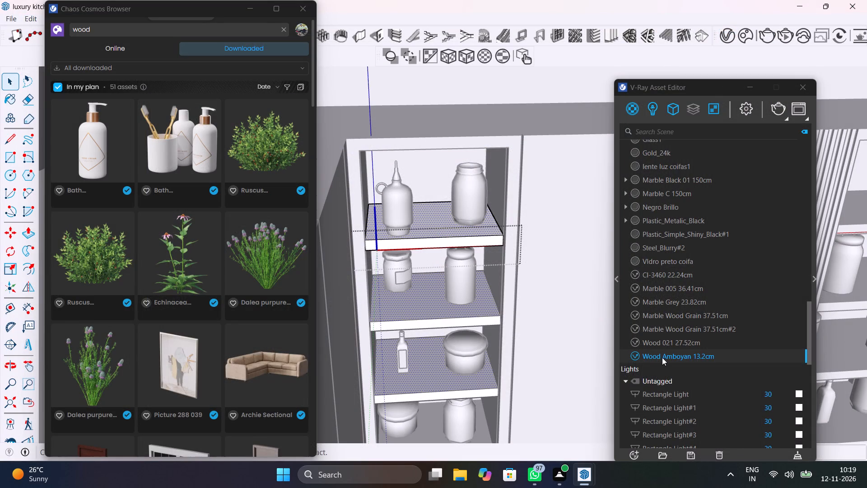
pyautogui.rightClick(663, 356)
pyautogui.click(716, 226)
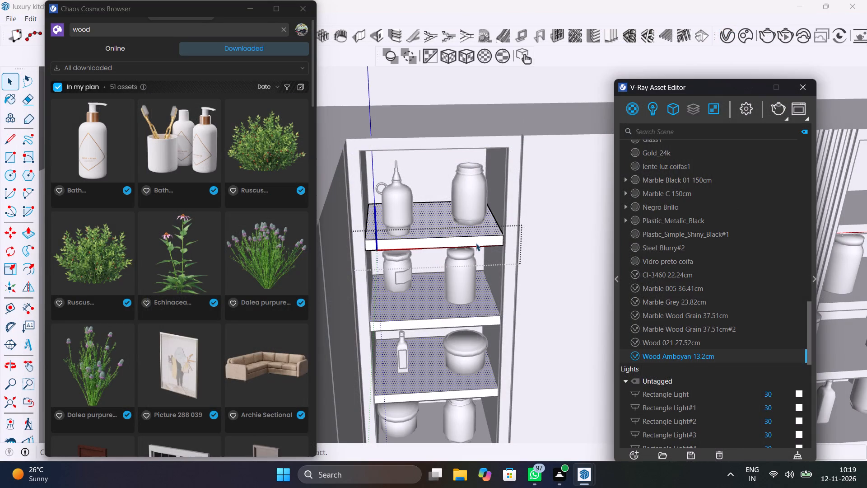
pyautogui.scroll(4, 466, 243)
pyautogui.click(466, 243)
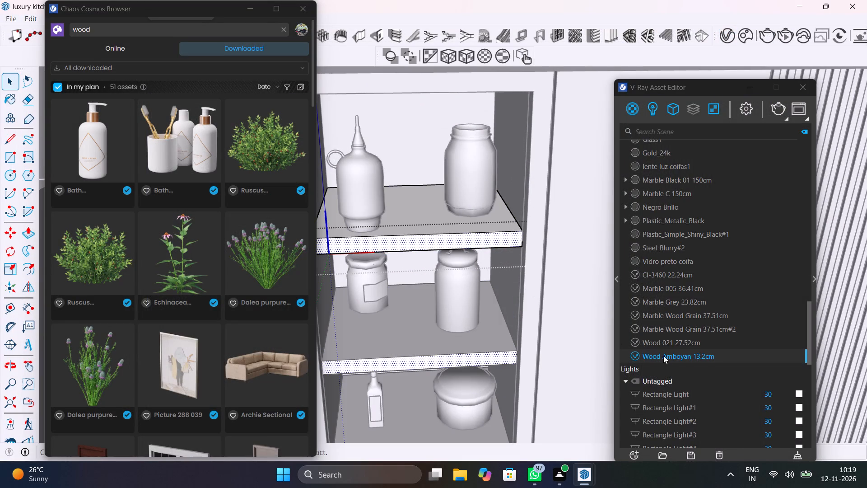
pyautogui.rightClick(663, 356)
pyautogui.click(693, 230)
pyautogui.moveTo(522, 268); pyautogui.dragTo(516, 249, button='middle')
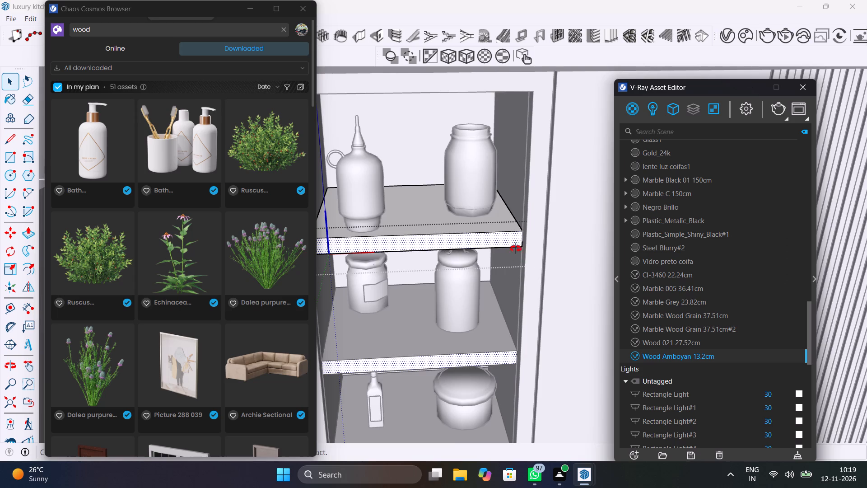
pyautogui.moveTo(516, 249); pyautogui.dragTo(507, 150, button='middle')
pyautogui.click(436, 179)
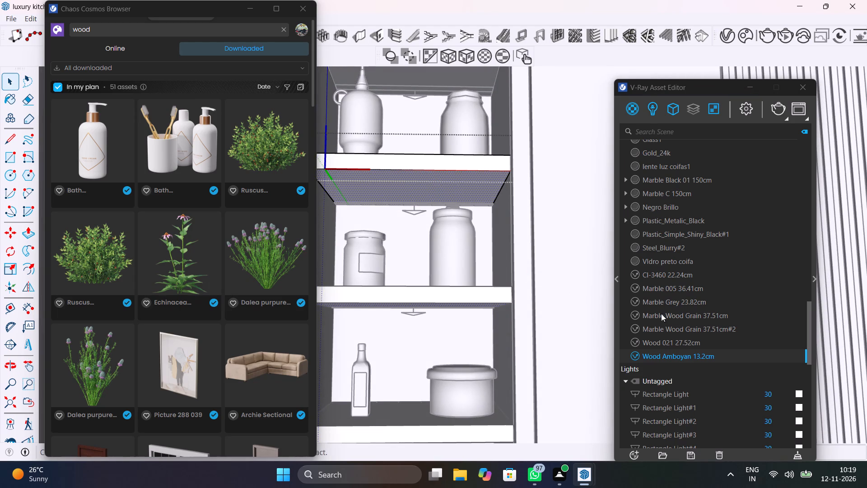
pyautogui.rightClick(683, 358)
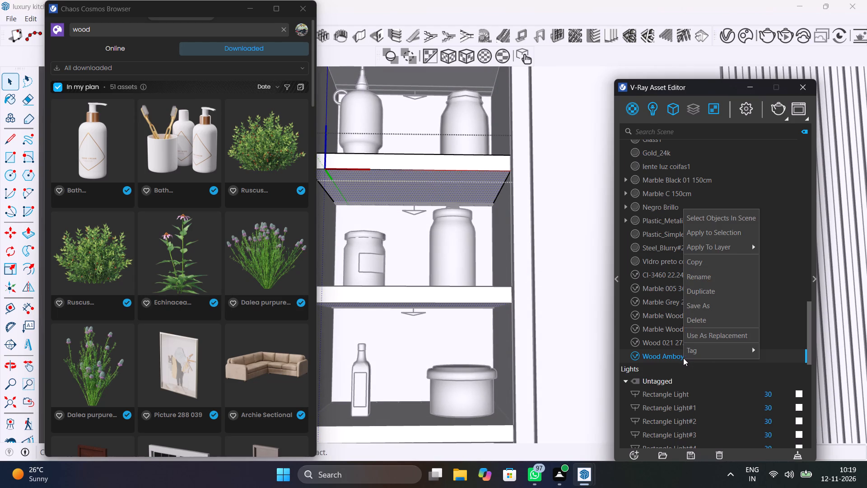
pyautogui.click(718, 234)
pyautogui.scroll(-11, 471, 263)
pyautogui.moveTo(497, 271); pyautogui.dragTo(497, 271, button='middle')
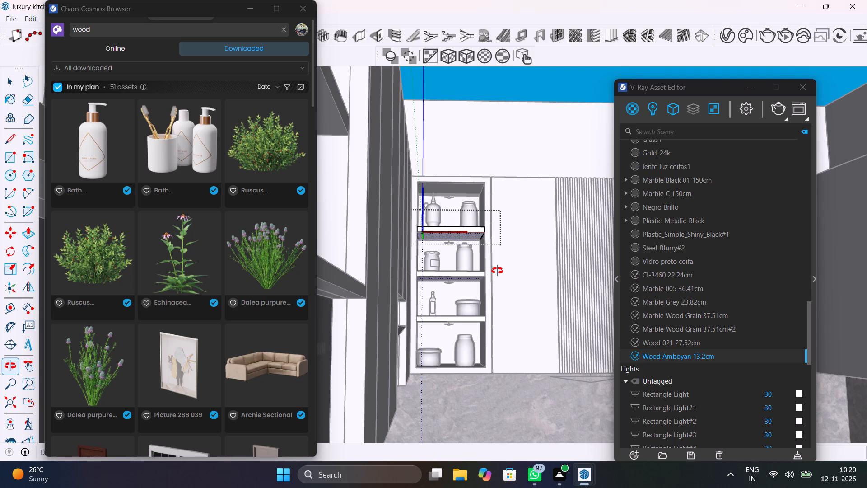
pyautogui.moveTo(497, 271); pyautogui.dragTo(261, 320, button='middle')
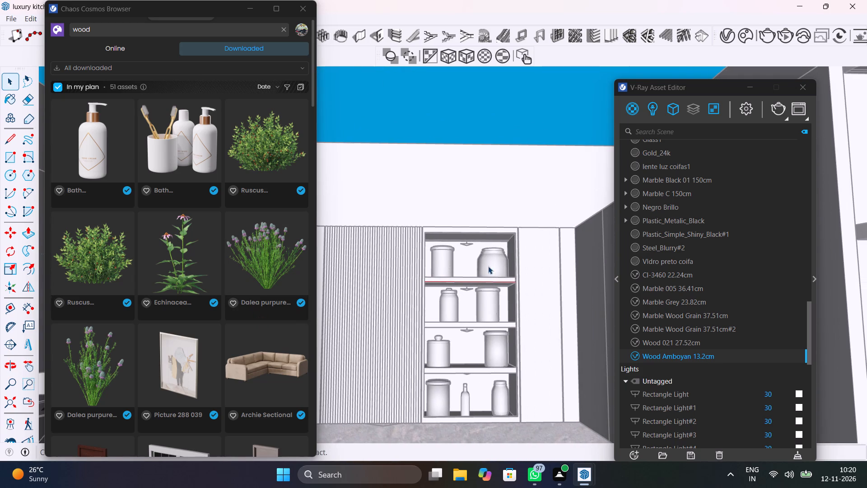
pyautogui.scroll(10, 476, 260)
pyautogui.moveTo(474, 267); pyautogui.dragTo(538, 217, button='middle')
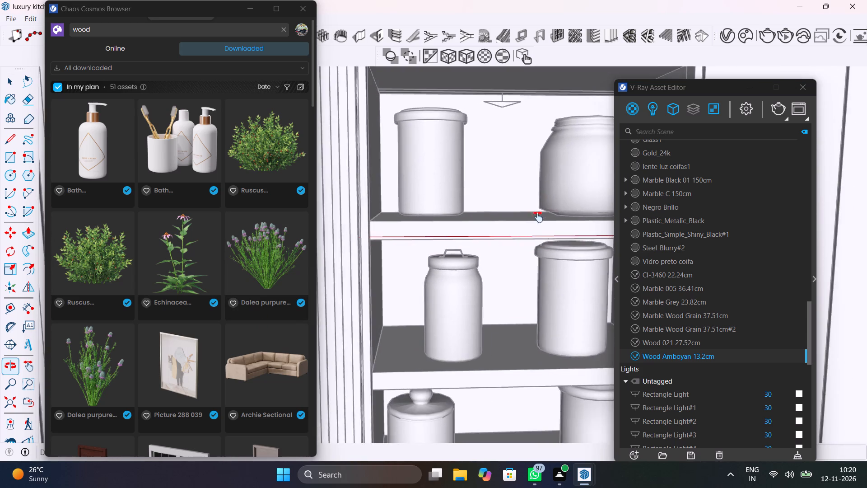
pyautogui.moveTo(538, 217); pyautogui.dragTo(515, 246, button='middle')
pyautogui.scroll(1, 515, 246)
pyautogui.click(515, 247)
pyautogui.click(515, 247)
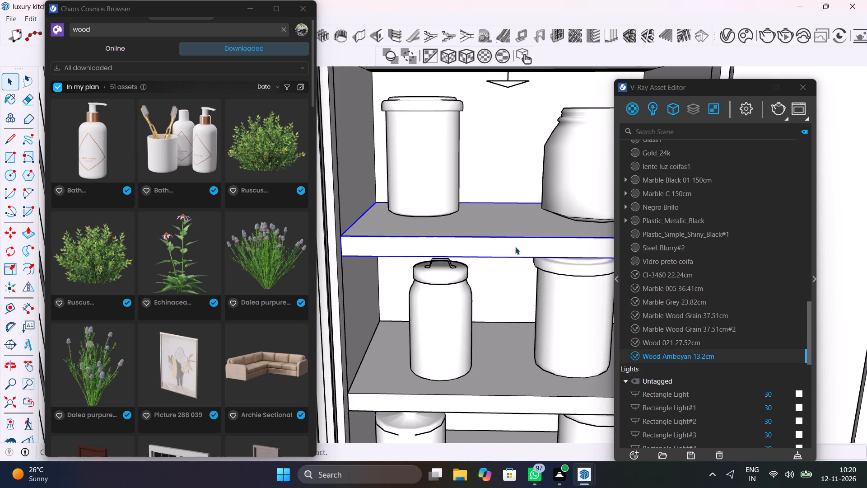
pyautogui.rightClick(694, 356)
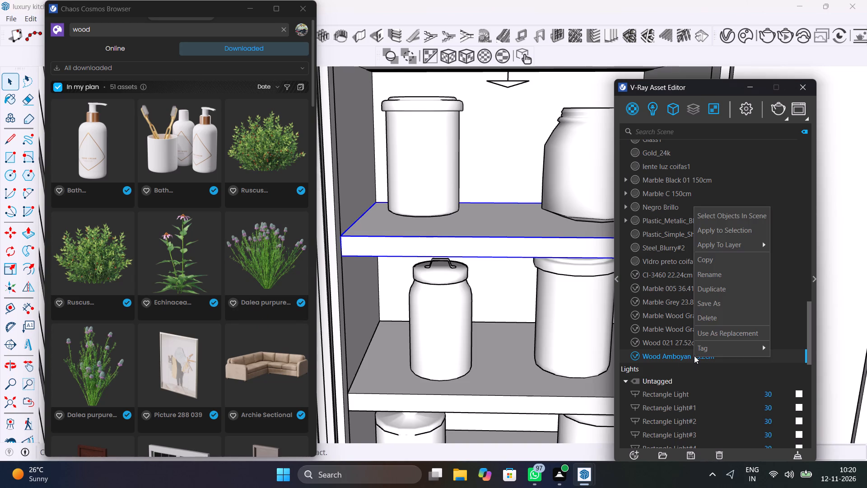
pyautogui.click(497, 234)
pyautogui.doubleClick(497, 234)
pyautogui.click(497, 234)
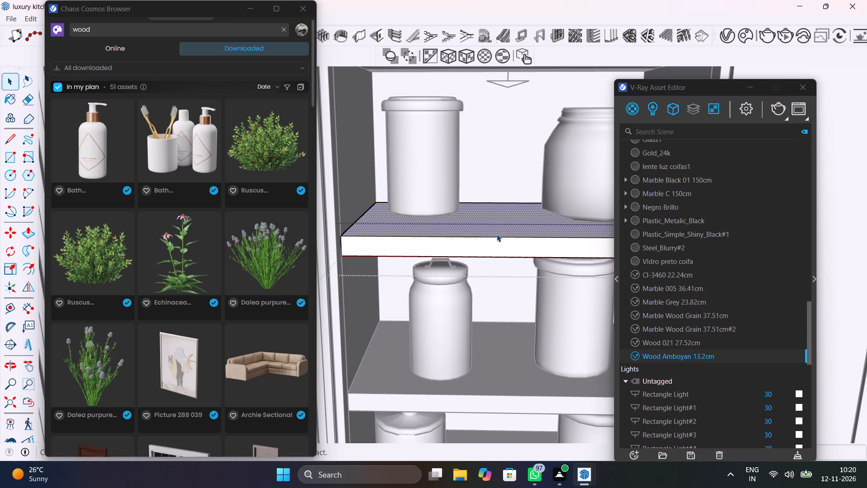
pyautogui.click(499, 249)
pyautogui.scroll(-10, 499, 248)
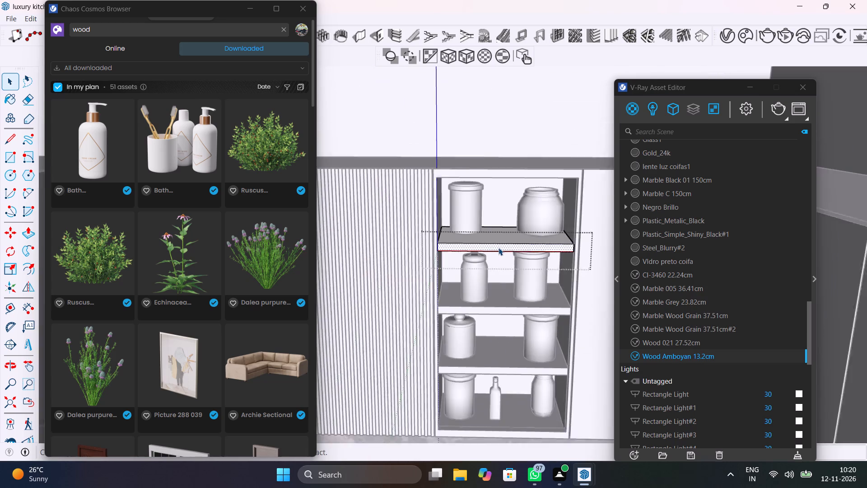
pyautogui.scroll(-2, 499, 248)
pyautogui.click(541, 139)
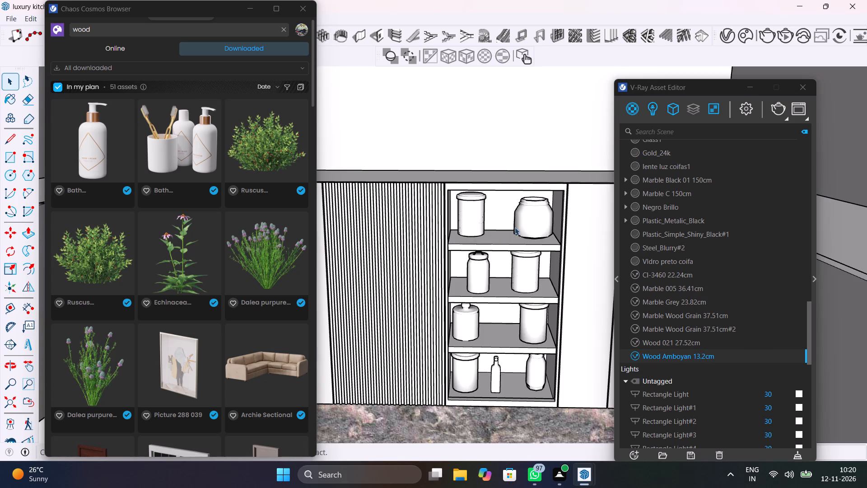
# Apply Wood Amboyan 13.2cm to each of the three shelves in the open wall unit on the far side of the fluted panel.
pyautogui.scroll(5, 515, 234)
pyautogui.click(510, 247)
pyautogui.rightClick(666, 353)
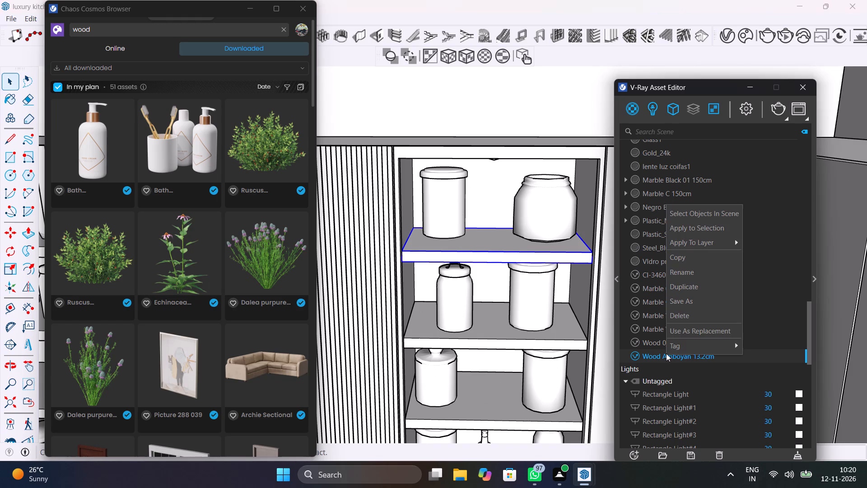
pyautogui.click(710, 227)
pyautogui.click(493, 328)
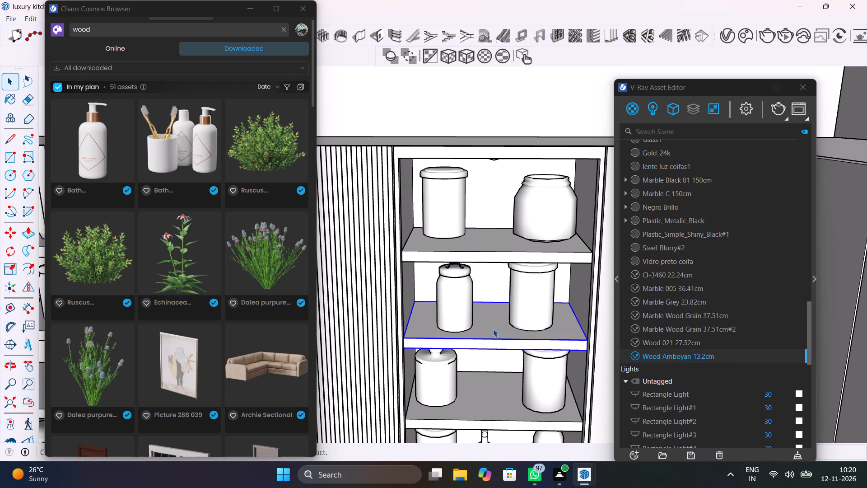
pyautogui.rightClick(685, 356)
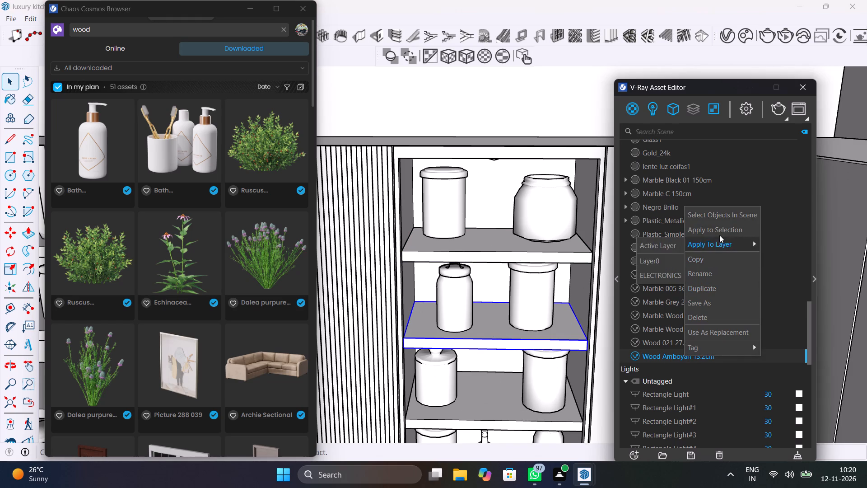
pyautogui.click(721, 230)
pyautogui.scroll(-3, 556, 272)
pyautogui.keyDown('shift'); pyautogui.moveTo(542, 317); pyautogui.dragTo(504, 200, button='middle'); pyautogui.keyUp('shift')
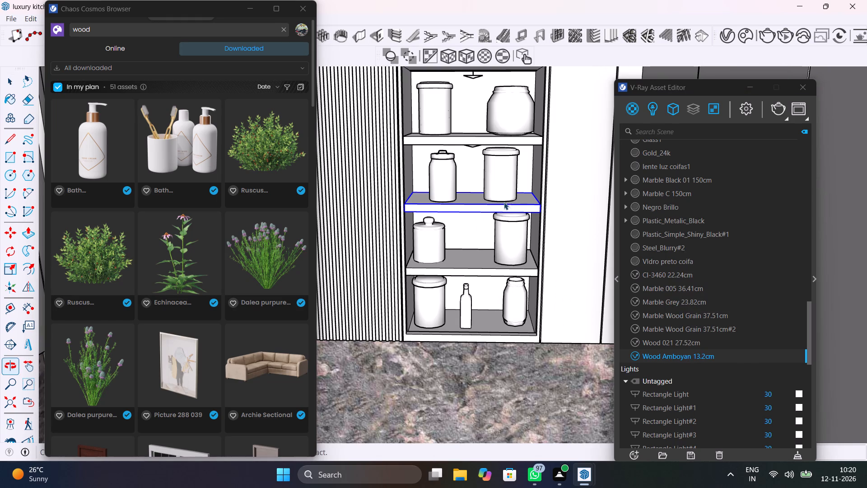
pyautogui.click(483, 267)
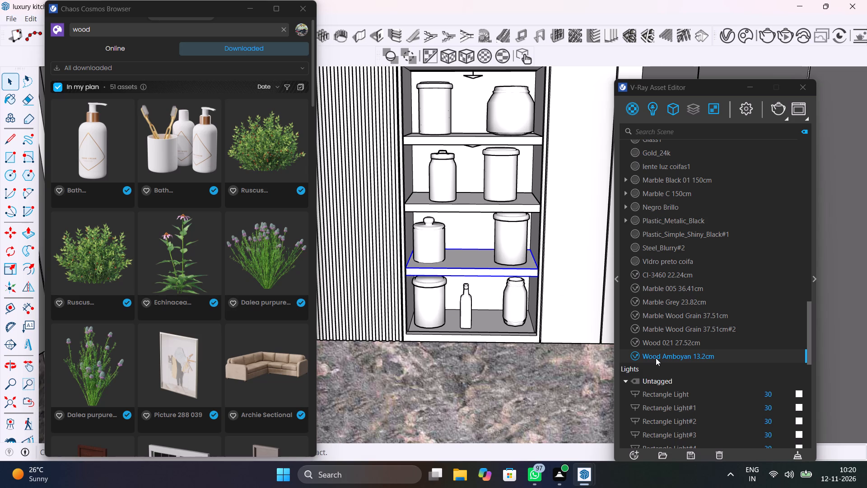
pyautogui.rightClick(656, 358)
pyautogui.click(703, 228)
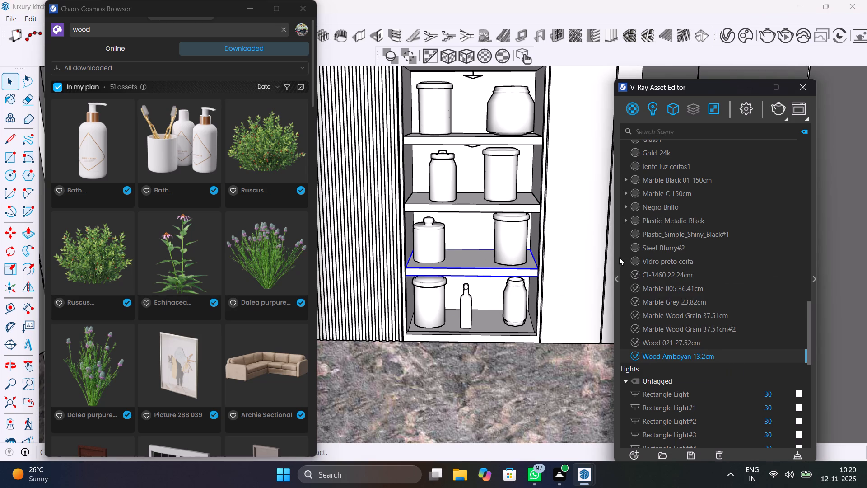
# Apply Wood Amboyan 13.2cm to both shelves of the open wall unit above the refrigerator.
pyautogui.scroll(-7, 480, 285)
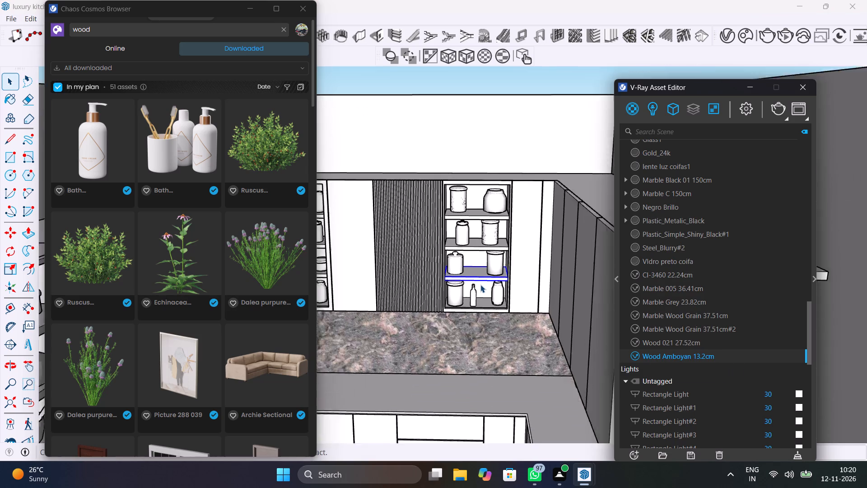
pyautogui.scroll(-7, 480, 285)
pyautogui.moveTo(420, 283); pyautogui.dragTo(357, 281, button='middle')
pyautogui.scroll(12, 410, 305)
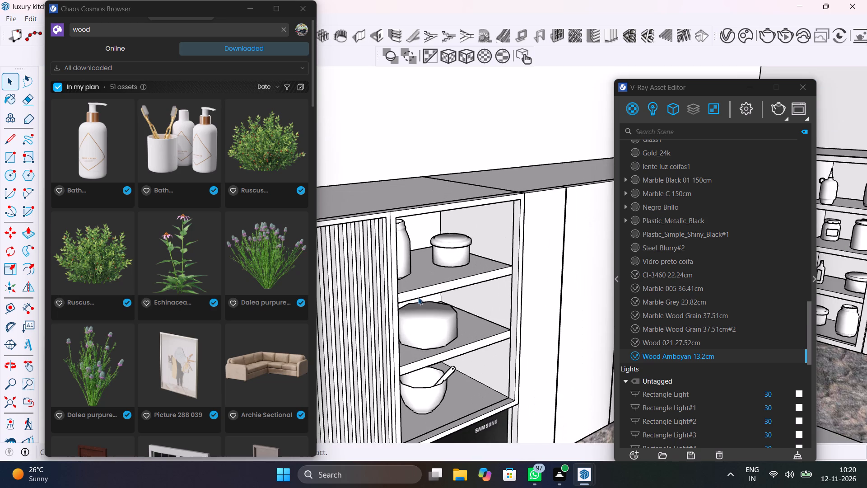
pyautogui.click(424, 291)
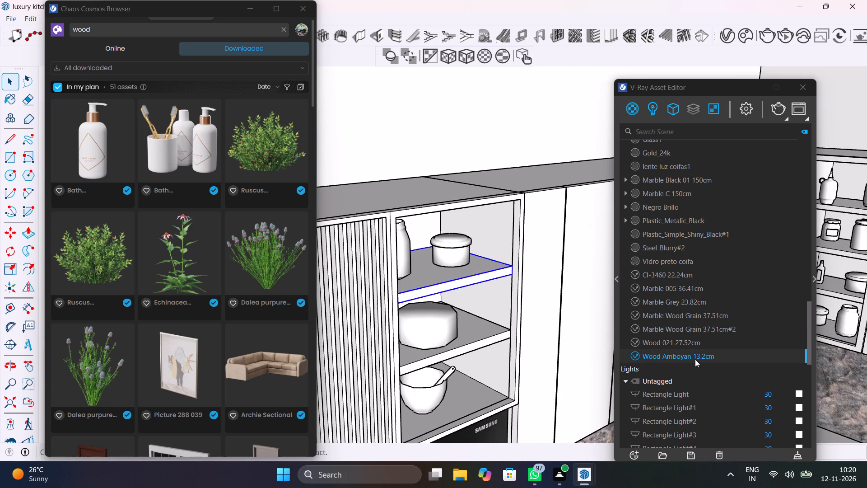
pyautogui.rightClick(695, 358)
pyautogui.click(732, 235)
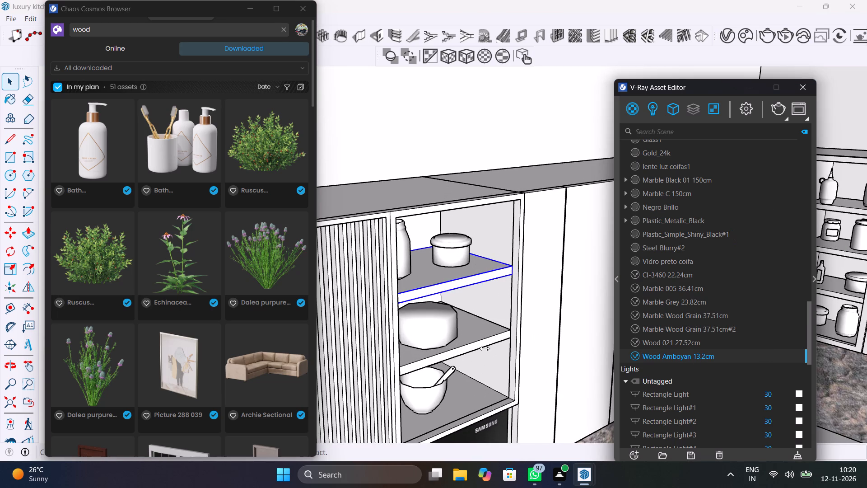
pyautogui.click(480, 345)
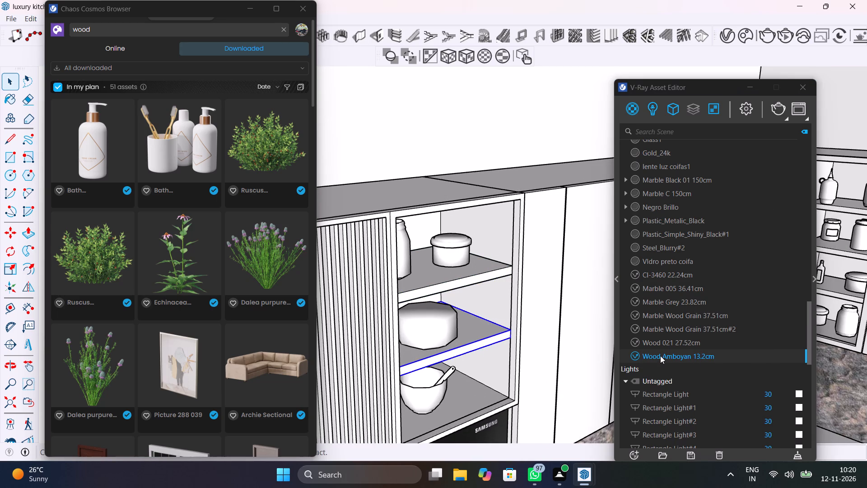
pyautogui.rightClick(660, 356)
pyautogui.click(707, 232)
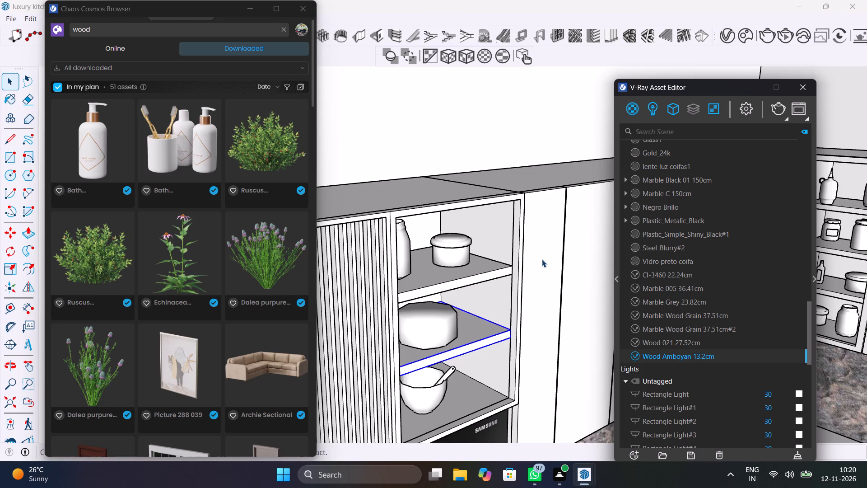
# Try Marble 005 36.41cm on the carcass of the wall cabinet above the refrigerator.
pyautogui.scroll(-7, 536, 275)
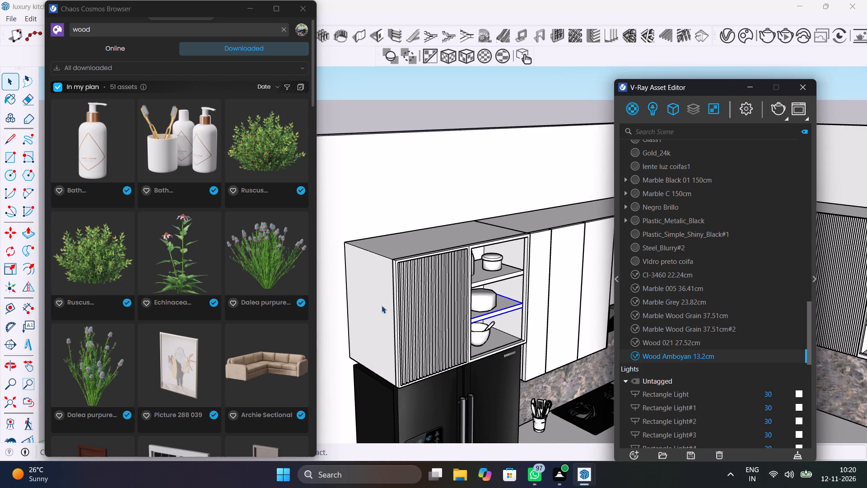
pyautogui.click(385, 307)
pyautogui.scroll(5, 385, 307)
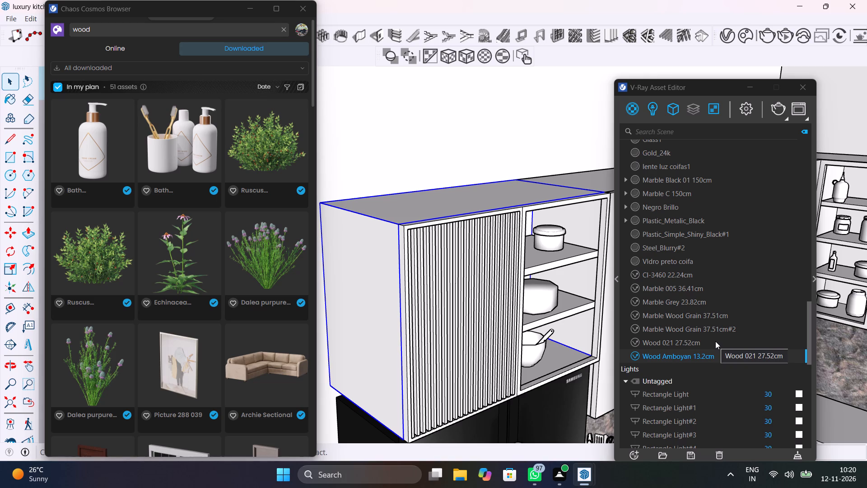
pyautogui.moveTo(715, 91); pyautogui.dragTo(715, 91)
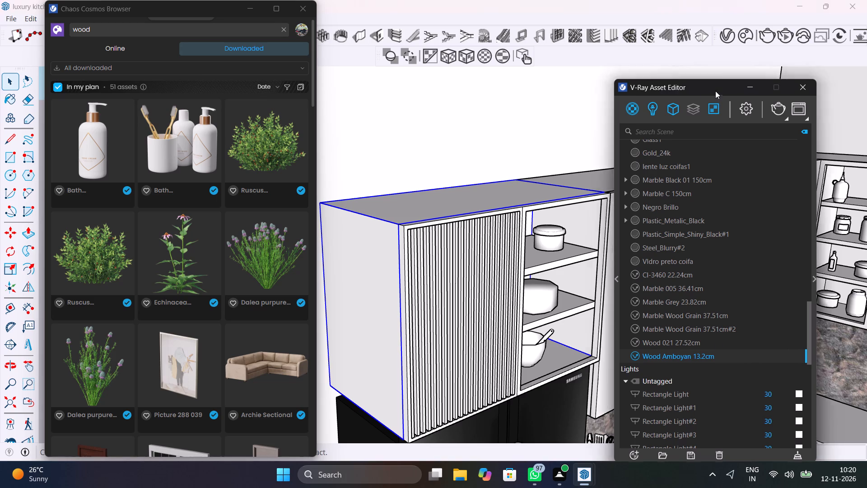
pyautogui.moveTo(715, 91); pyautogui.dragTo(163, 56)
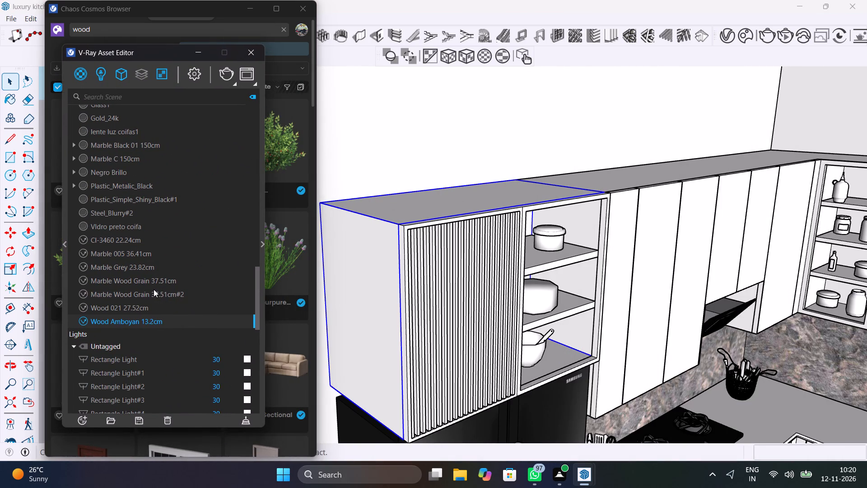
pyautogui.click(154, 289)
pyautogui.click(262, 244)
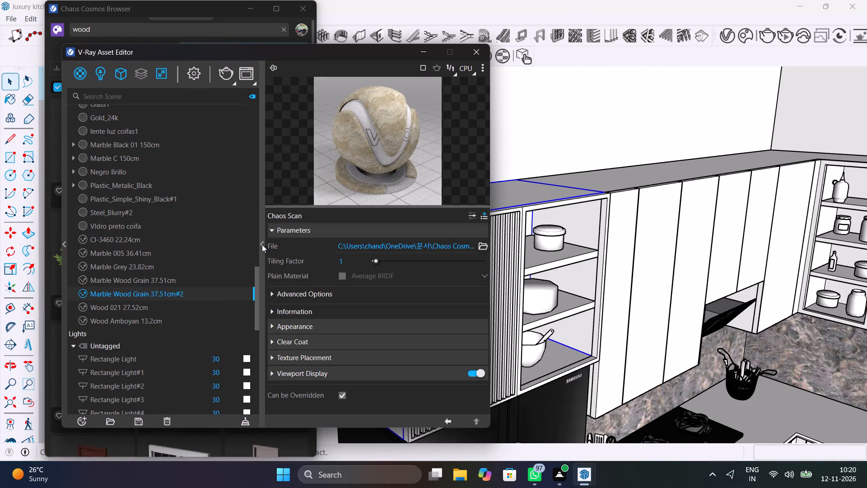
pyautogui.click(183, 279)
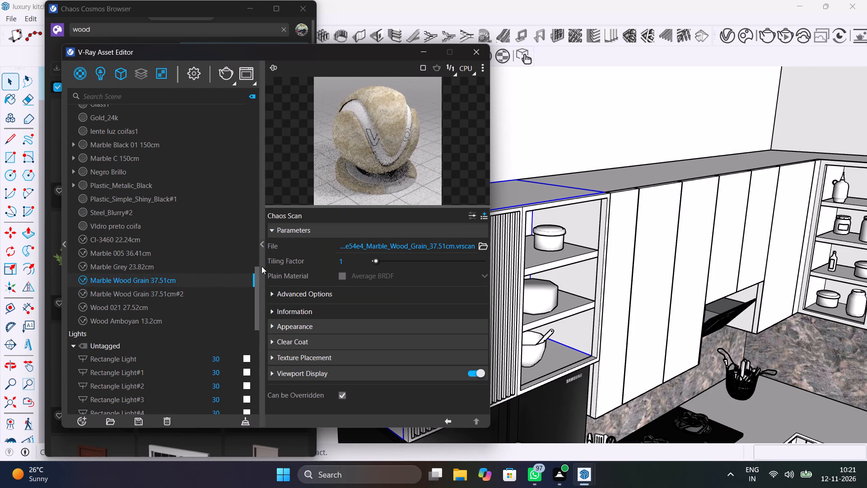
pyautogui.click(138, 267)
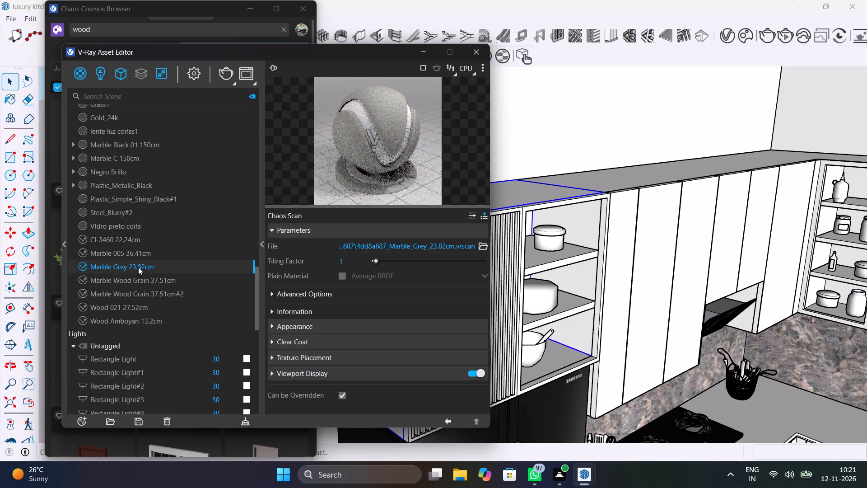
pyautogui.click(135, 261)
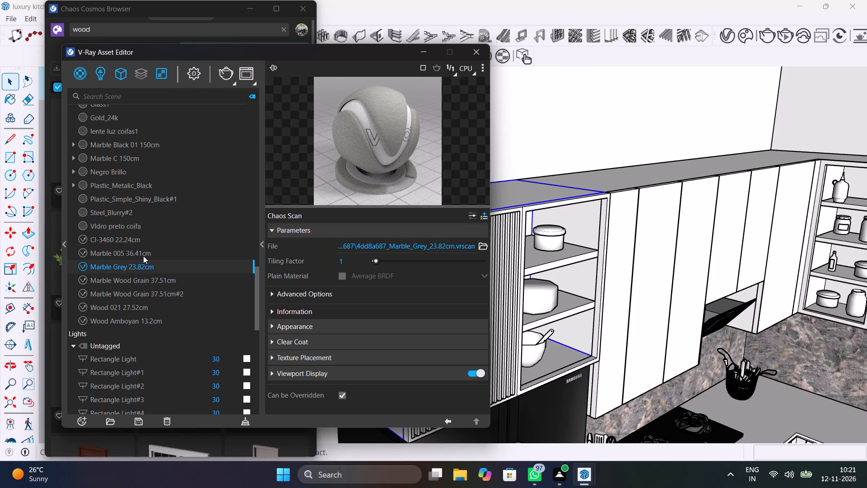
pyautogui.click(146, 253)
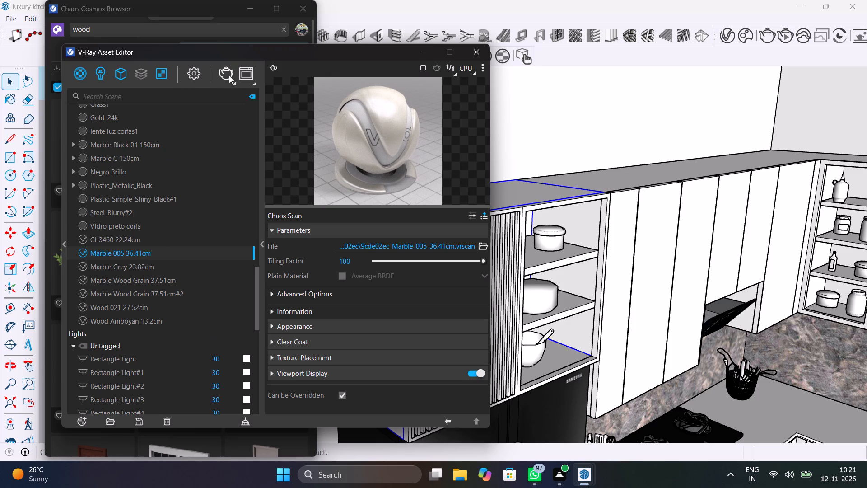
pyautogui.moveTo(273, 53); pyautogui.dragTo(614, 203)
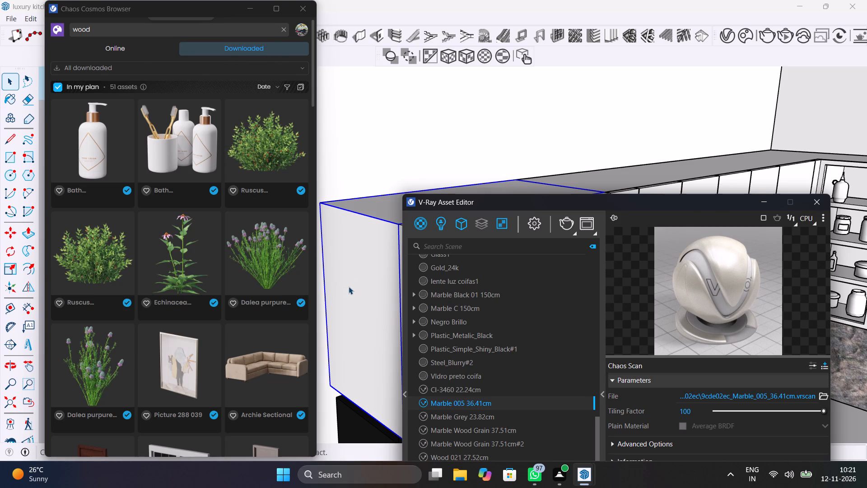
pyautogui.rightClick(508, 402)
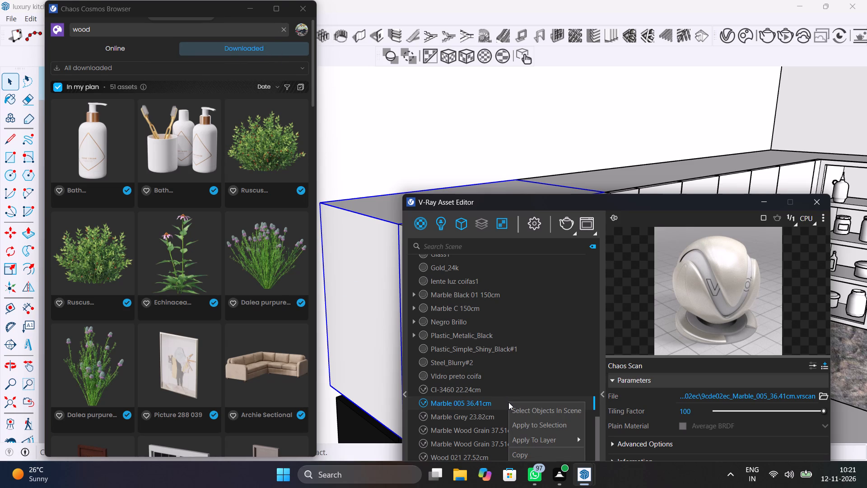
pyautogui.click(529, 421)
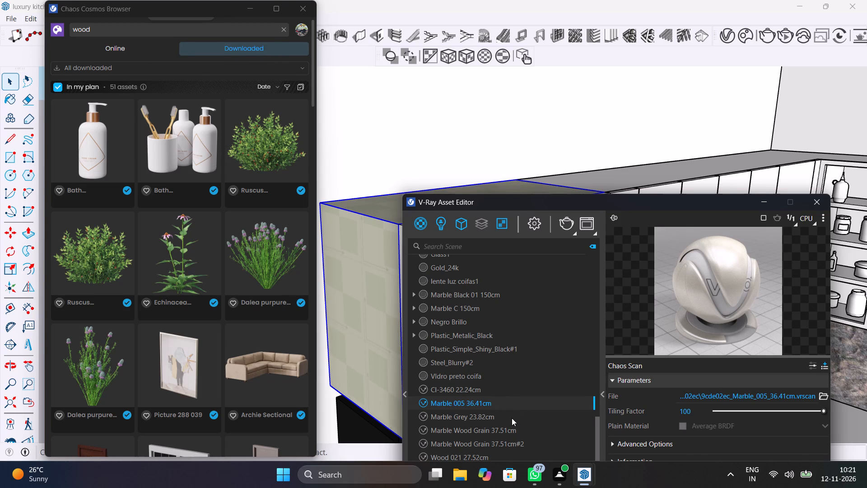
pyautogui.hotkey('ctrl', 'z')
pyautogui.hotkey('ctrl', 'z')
# Replace the marble on the wall cabinet carcass above the refrigerator with the CI-3460 22.24cm material.
pyautogui.scroll(-7, 466, 263)
pyautogui.scroll(7, 492, 296)
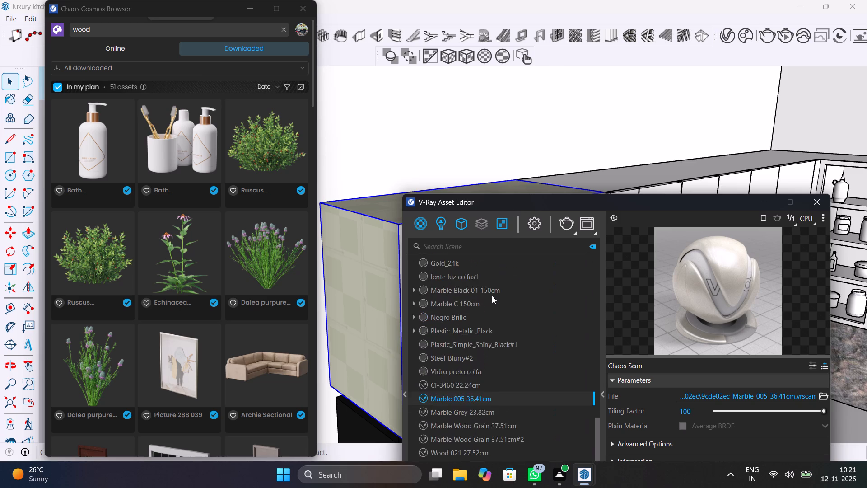
pyautogui.scroll(5, 492, 296)
pyautogui.scroll(-7, 496, 165)
pyautogui.keyDown('shift'); pyautogui.moveTo(476, 164); pyautogui.dragTo(416, 138, button='middle'); pyautogui.keyUp('shift')
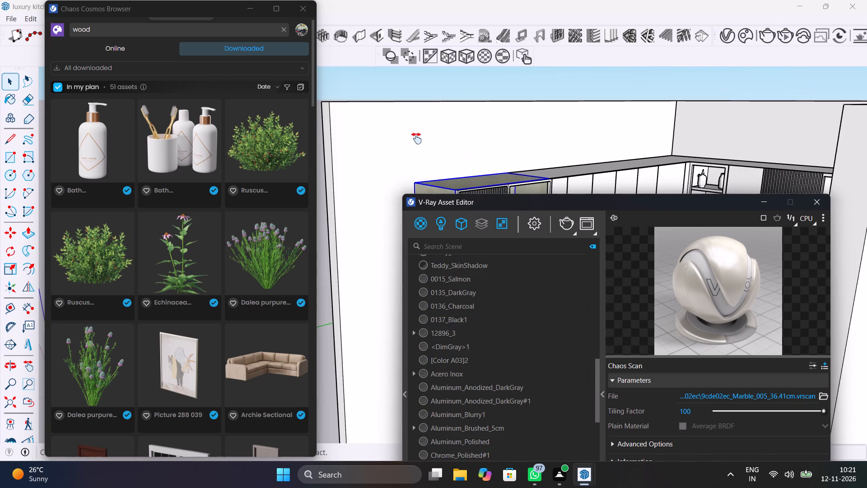
pyautogui.keyDown('shift'); pyautogui.moveTo(416, 138); pyautogui.dragTo(467, 111, button='middle'); pyautogui.keyUp('shift')
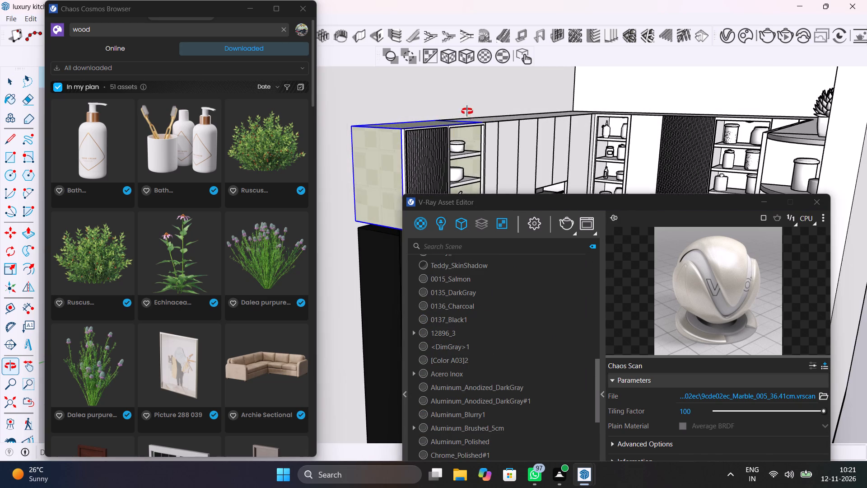
pyautogui.keyDown('shift'); pyautogui.moveTo(467, 111); pyautogui.dragTo(450, 91, button='middle'); pyautogui.keyUp('shift')
pyautogui.scroll(-4, 511, 406)
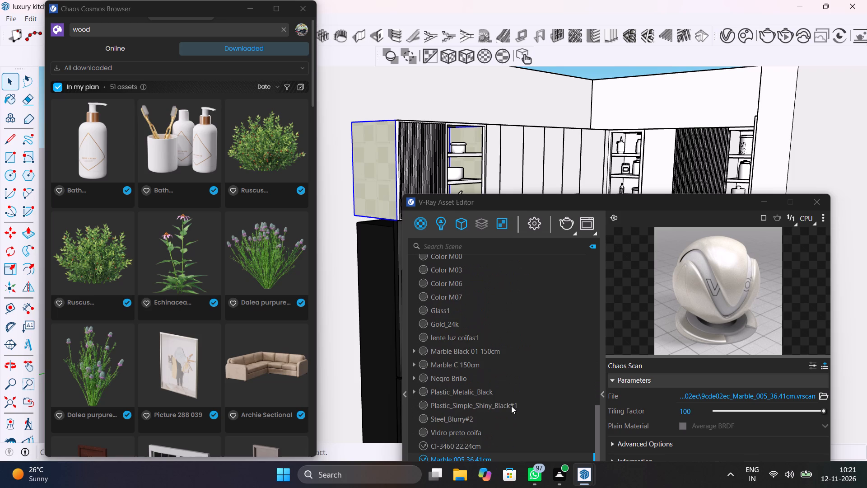
pyautogui.scroll(-1, 511, 406)
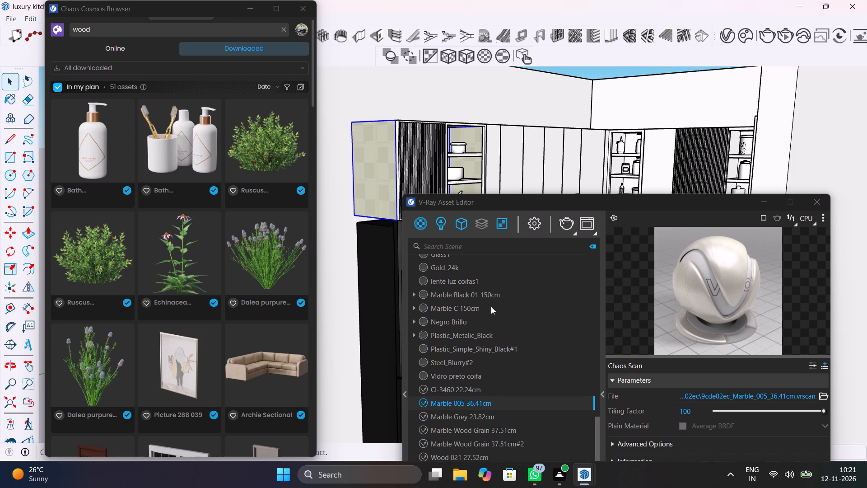
pyautogui.click(491, 306)
pyautogui.click(470, 325)
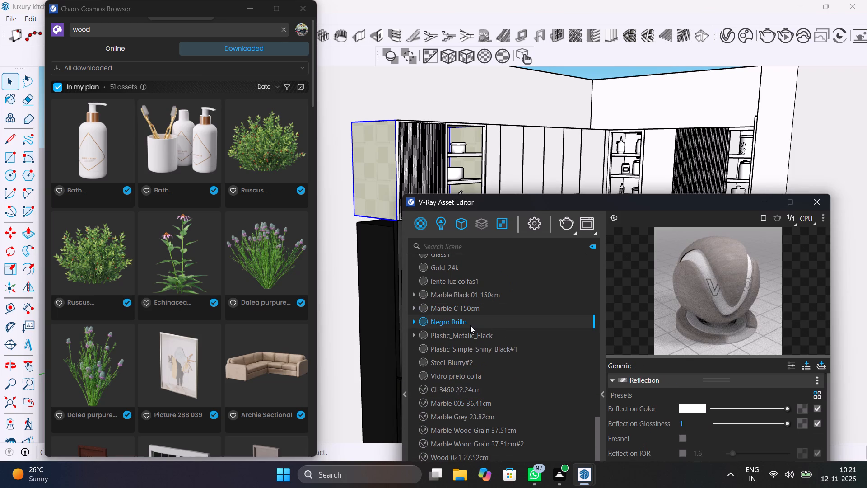
pyautogui.click(483, 331)
pyautogui.click(498, 347)
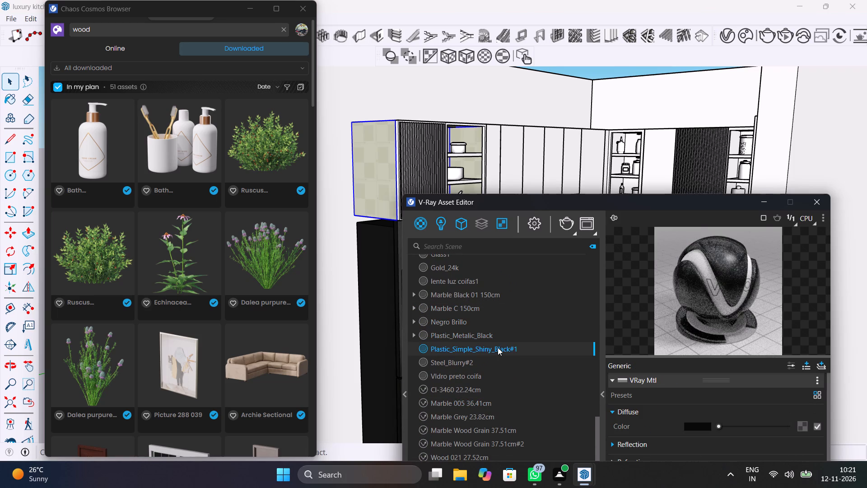
pyautogui.click(480, 373)
pyautogui.click(478, 367)
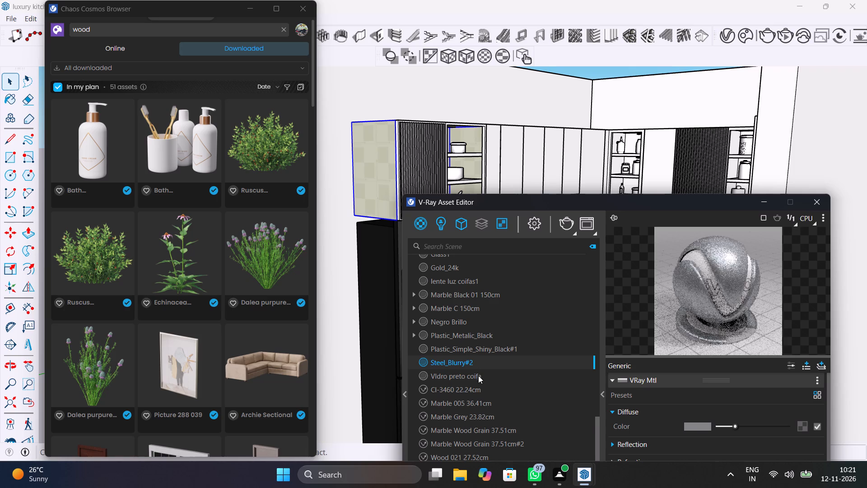
pyautogui.click(490, 402)
pyautogui.click(481, 389)
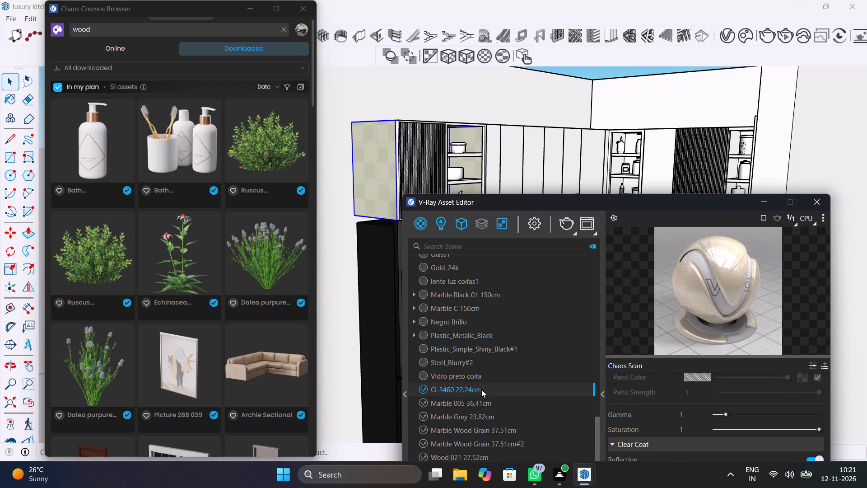
pyautogui.rightClick(481, 389)
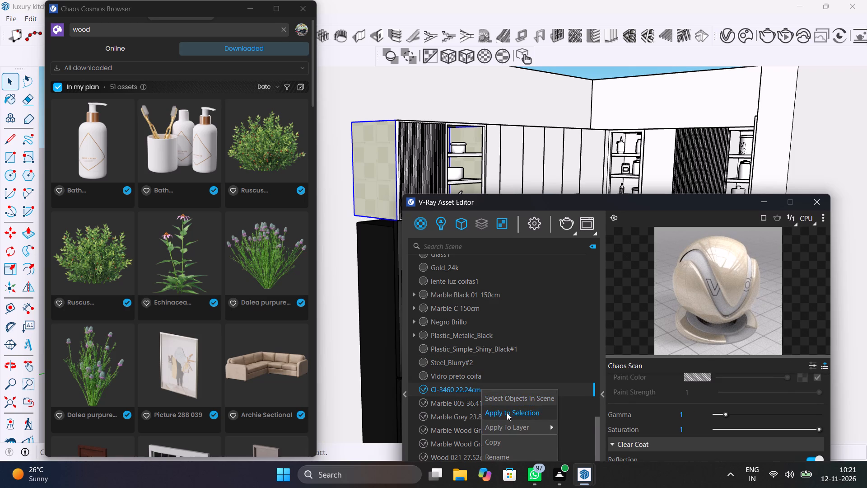
pyautogui.click(507, 413)
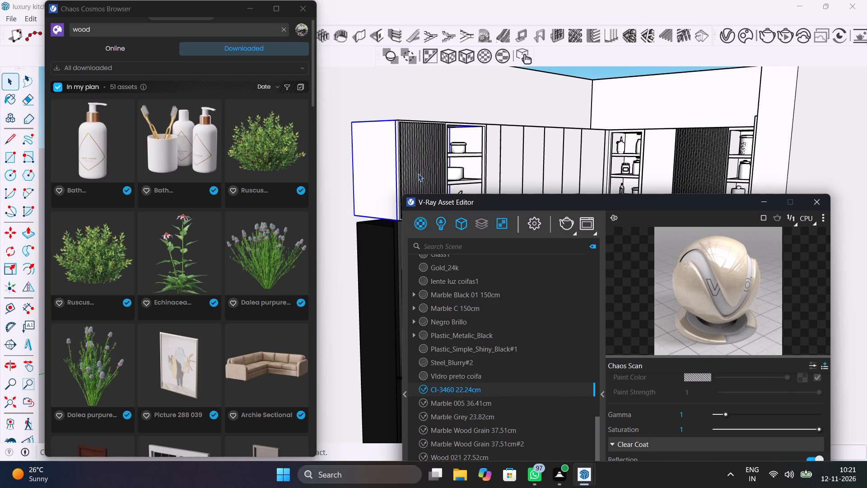
# Apply CI-3460 22.24cm to all the connected fluted geometry of the cabinet door above the refrigerator.
pyautogui.click(422, 155)
pyautogui.scroll(8, 422, 156)
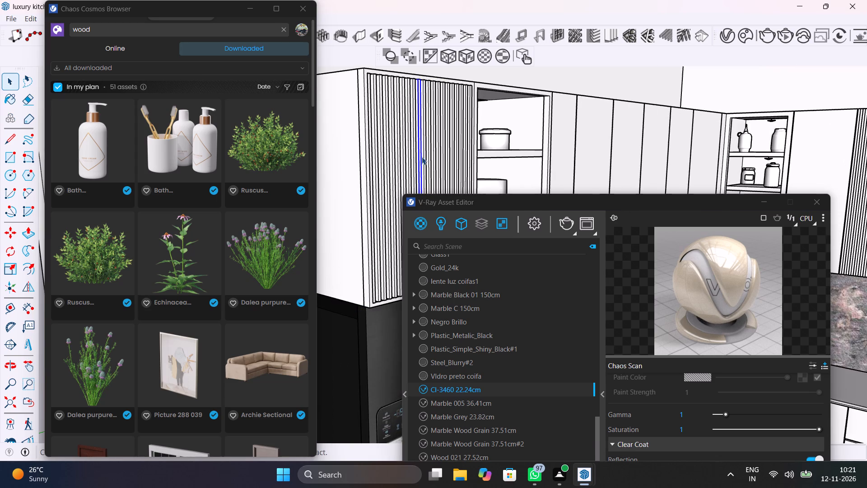
pyautogui.moveTo(422, 156); pyautogui.dragTo(389, 178, button='middle')
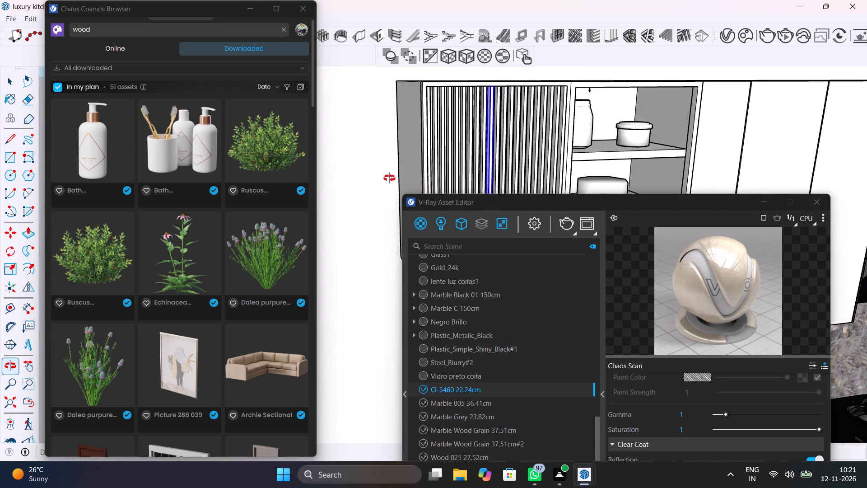
pyautogui.moveTo(389, 178); pyautogui.dragTo(361, 160, button='middle')
pyautogui.tripleClick(502, 111)
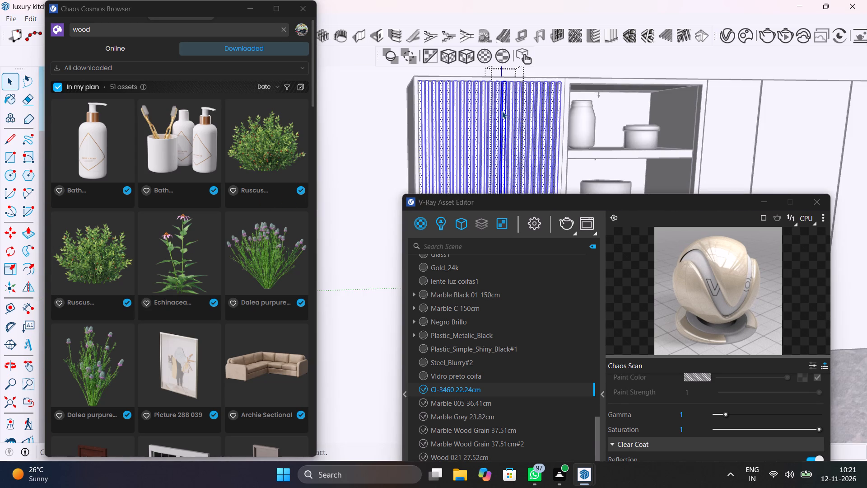
pyautogui.rightClick(485, 388)
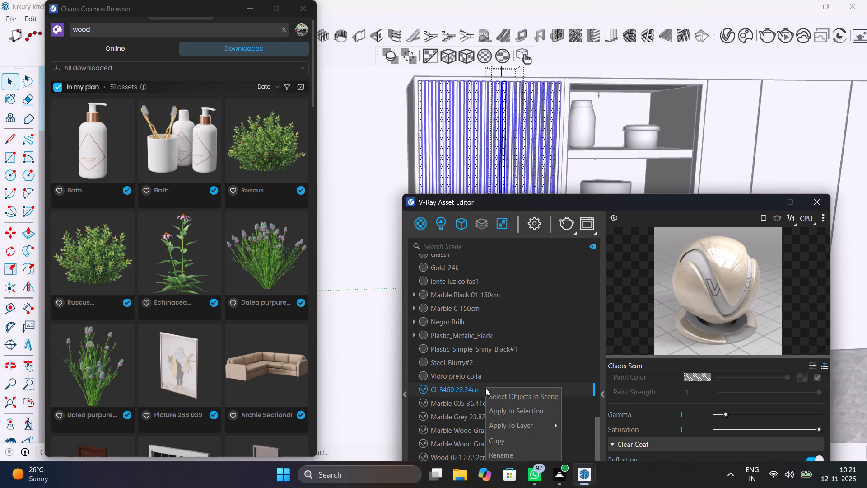
pyautogui.click(510, 412)
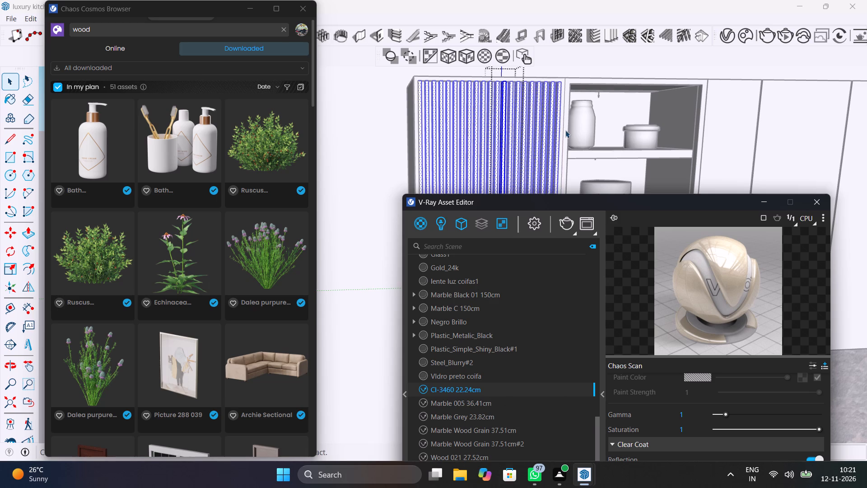
# Apply CI-3460 22.24cm to the front frame face around the open shelves, inside the cabinet carcass above the refrigerator.
pyautogui.scroll(-1, 565, 130)
pyautogui.scroll(6, 565, 130)
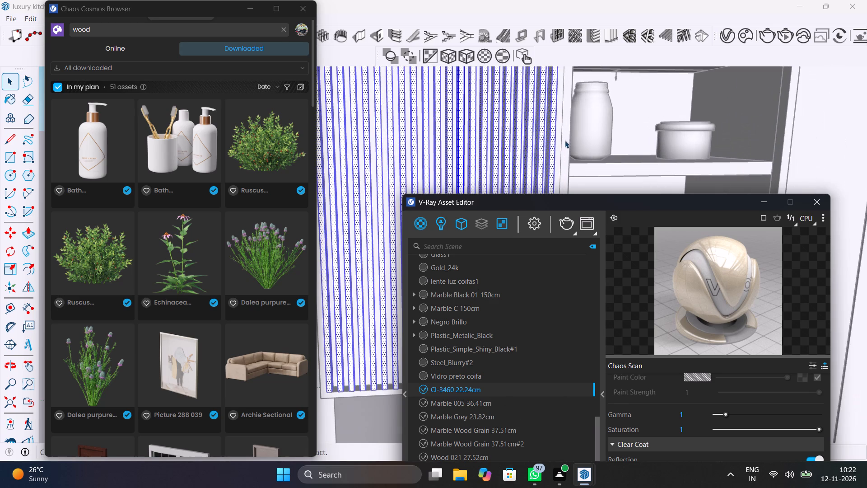
pyautogui.click(565, 142)
pyautogui.click(565, 142)
pyautogui.doubleClick(565, 142)
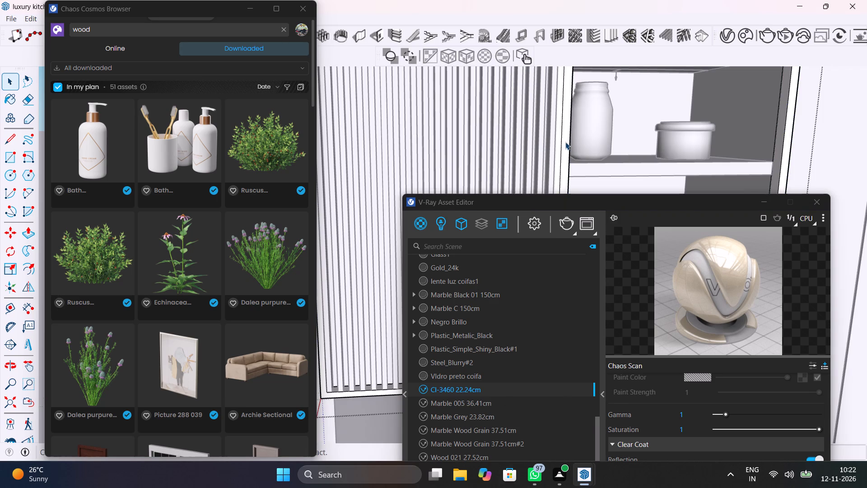
pyautogui.click(565, 142)
pyautogui.scroll(-4, 565, 142)
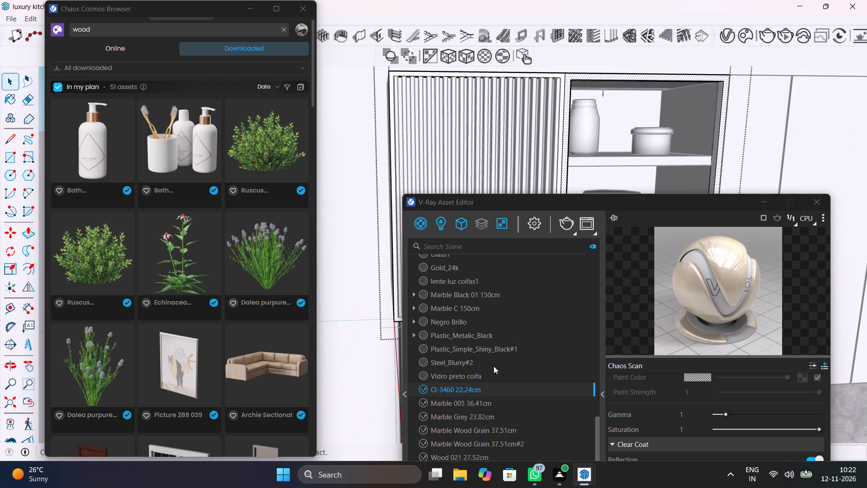
pyautogui.rightClick(500, 389)
pyautogui.click(526, 416)
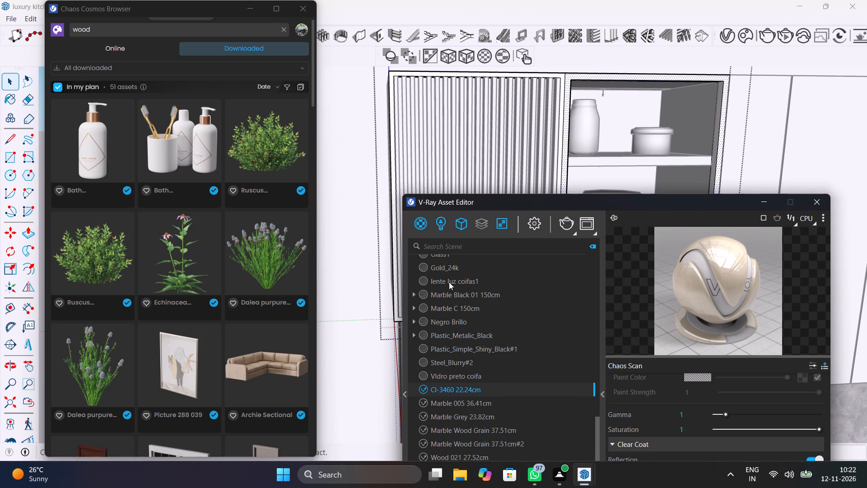
# Close the V-Ray Asset Editor and the Chaos Cosmos Browser.
pyautogui.scroll(-6, 451, 239)
pyautogui.click(826, 204)
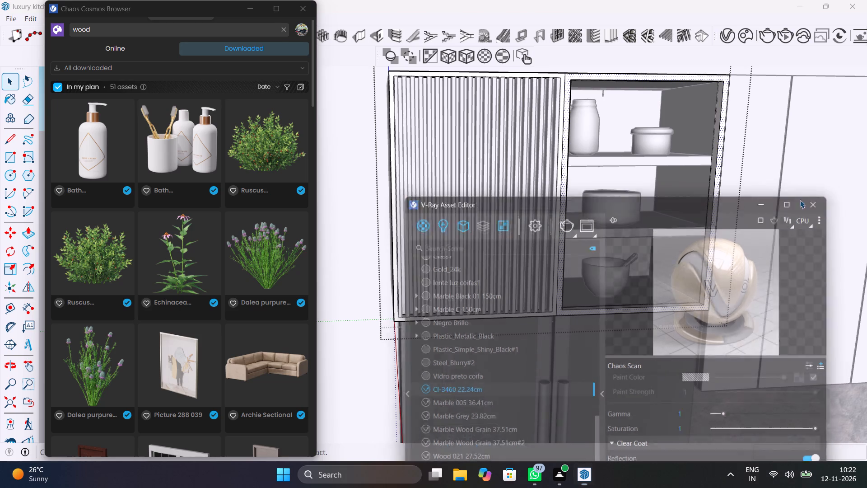
pyautogui.click(307, 6)
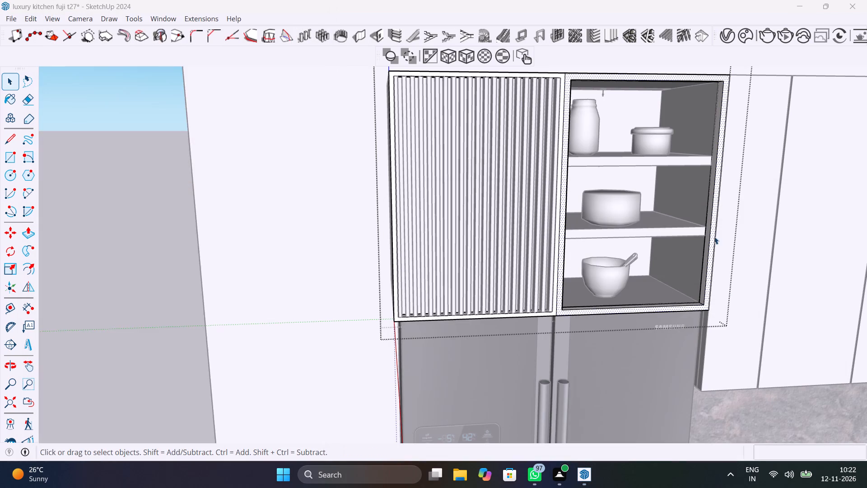
# Render the whole kitchen with V-Ray from a front view that includes the refrigerator and corner shelves.
pyautogui.scroll(-5, 714, 236)
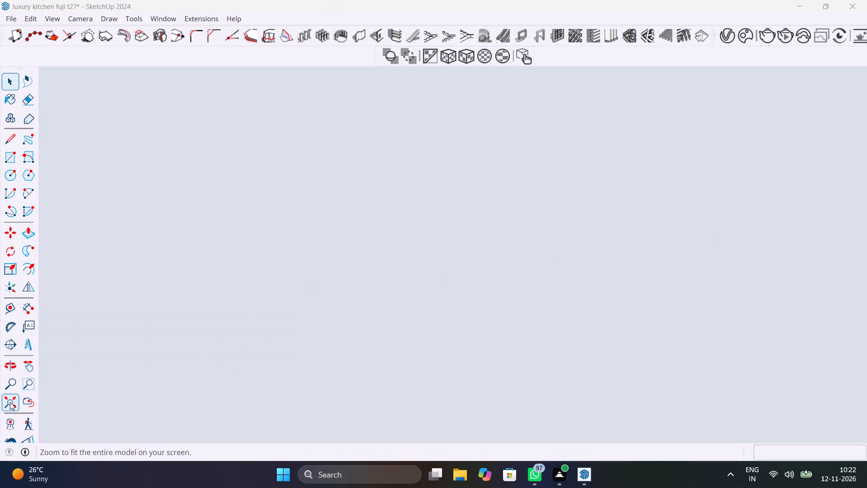
pyautogui.click(10, 402)
pyautogui.click(144, 326)
pyautogui.moveTo(312, 329); pyautogui.dragTo(641, 361, button='middle')
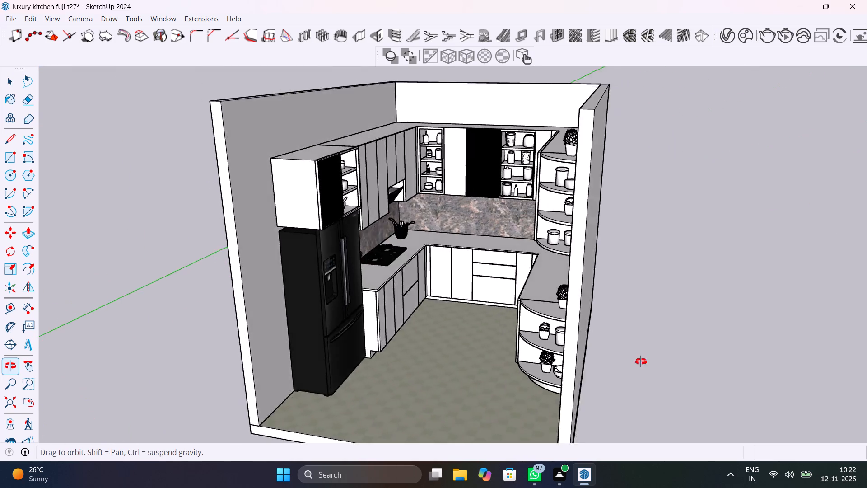
pyautogui.moveTo(641, 361); pyautogui.dragTo(647, 362, button='middle')
pyautogui.moveTo(368, 312); pyautogui.dragTo(412, 282, button='middle')
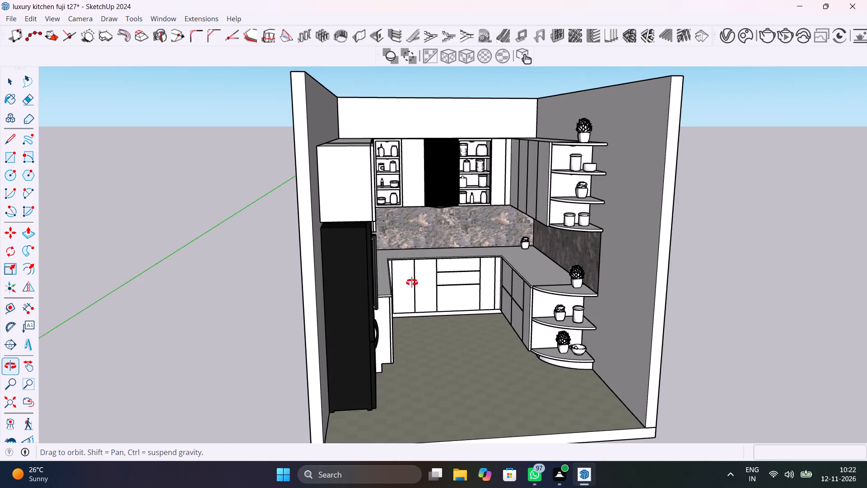
pyautogui.moveTo(412, 282); pyautogui.dragTo(354, 284, button='middle')
pyautogui.scroll(2, 459, 314)
pyautogui.middleClick(462, 324)
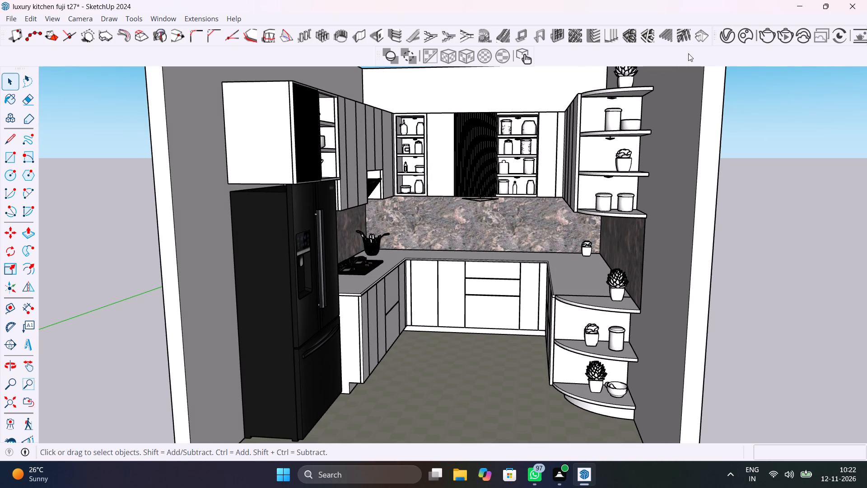
pyautogui.click(768, 33)
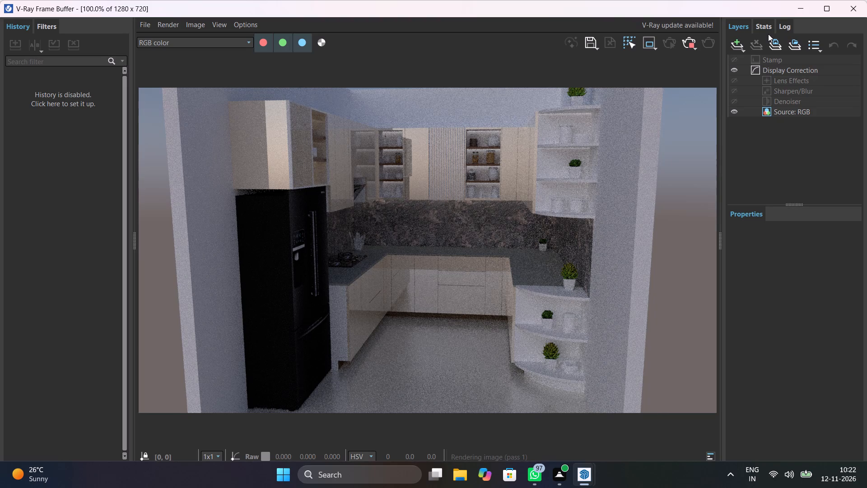
# Examine the wall cabinets and open shelves up close in the render, stop it, and close the frame buffer.
pyautogui.scroll(2, 346, 118)
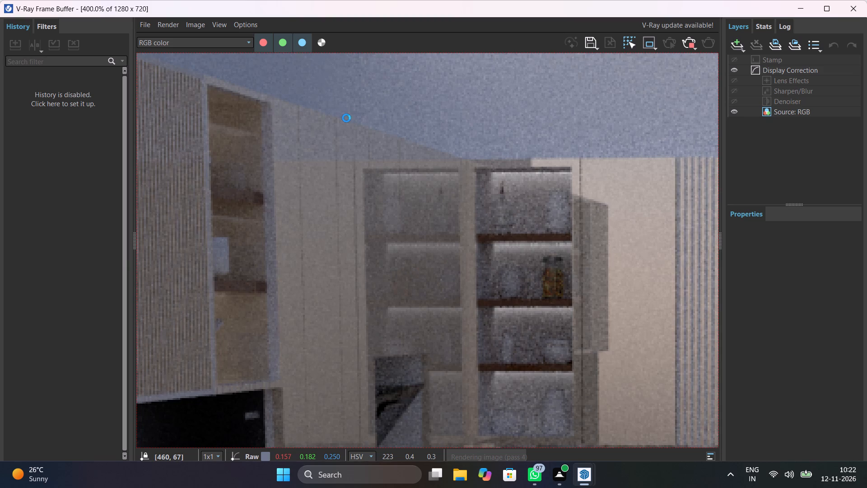
pyautogui.scroll(-1, 346, 118)
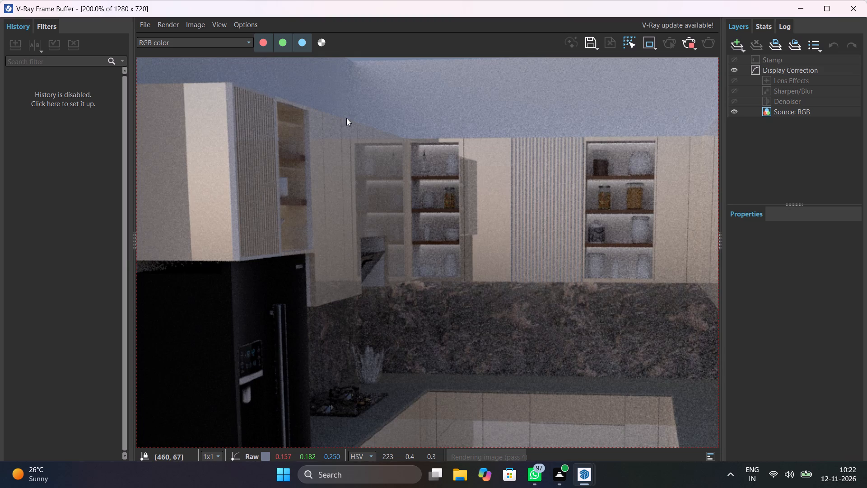
pyautogui.scroll(-1, 346, 118)
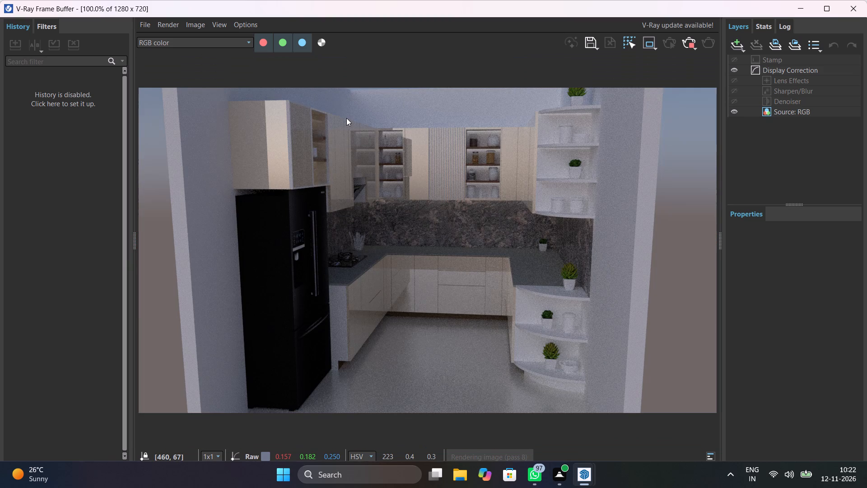
pyautogui.scroll(1, 346, 118)
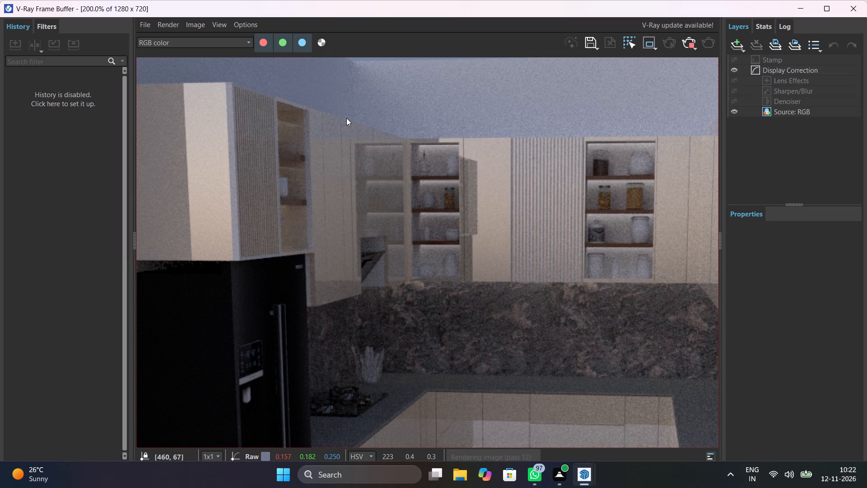
pyautogui.scroll(-1, 346, 118)
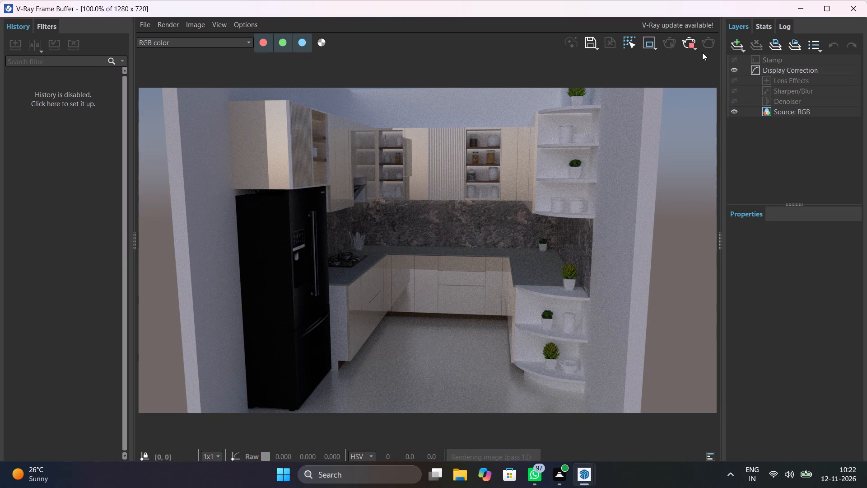
pyautogui.click(694, 38)
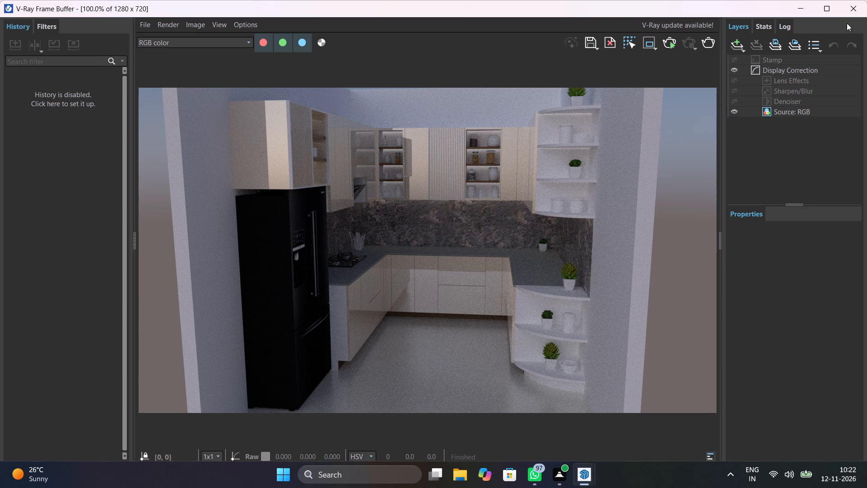
pyautogui.click(854, 10)
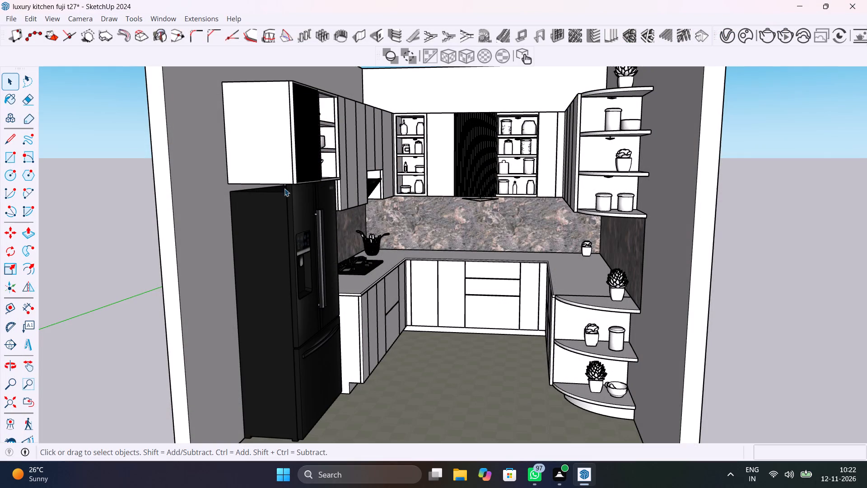
# Apply CI-3460 22.24cm to the front frame around the fluted door and open shelves above the refrigerator.
pyautogui.scroll(8, 292, 149)
pyautogui.moveTo(308, 156); pyautogui.dragTo(329, 302, button='middle')
pyautogui.scroll(1, 329, 262)
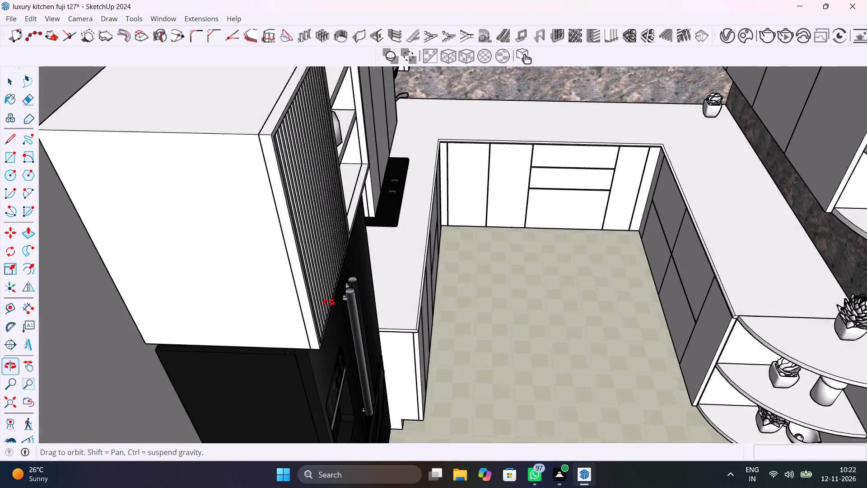
pyautogui.moveTo(329, 302); pyautogui.dragTo(308, 278, button='middle')
pyautogui.click(287, 279)
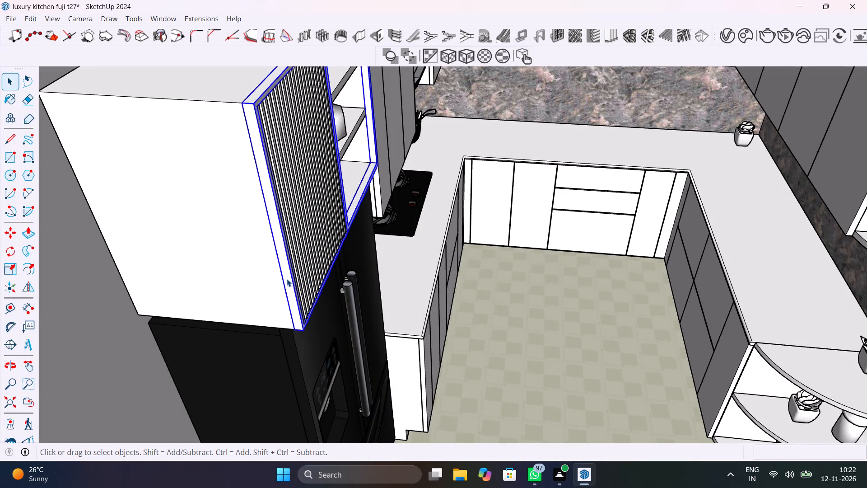
pyautogui.scroll(-4, 287, 279)
pyautogui.moveTo(299, 295); pyautogui.dragTo(167, 257, button='middle')
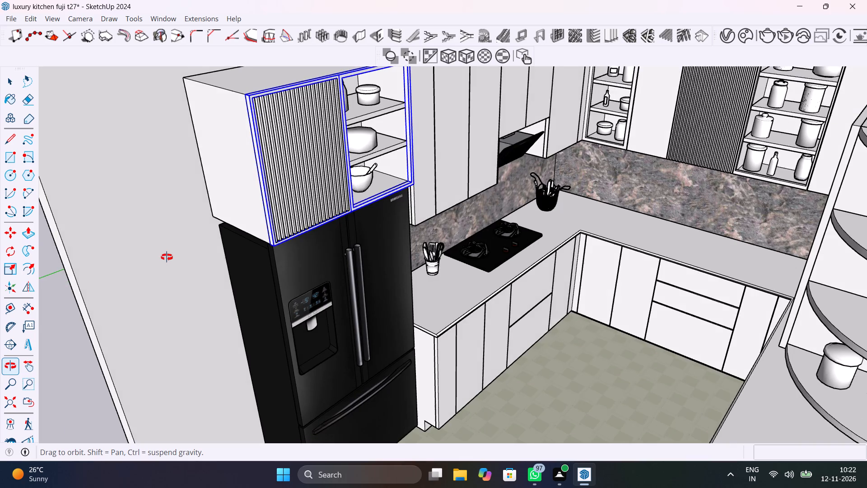
pyautogui.moveTo(167, 257); pyautogui.dragTo(278, 324, button='middle')
pyautogui.click(726, 39)
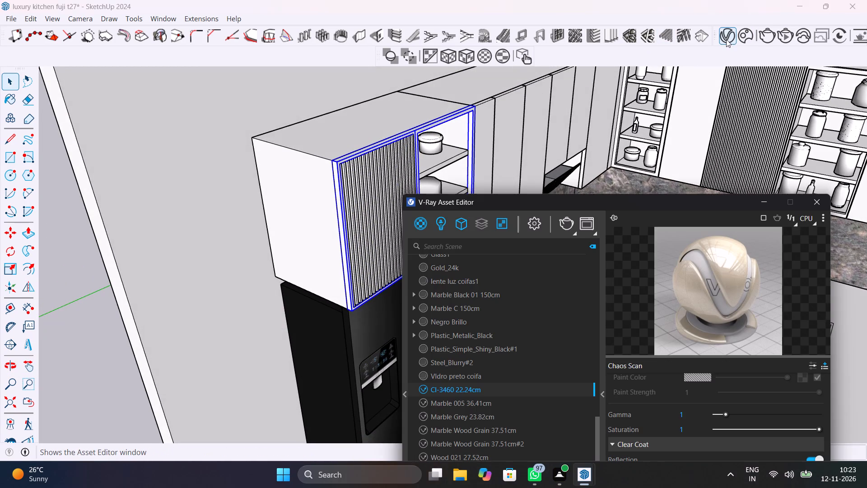
pyautogui.rightClick(488, 387)
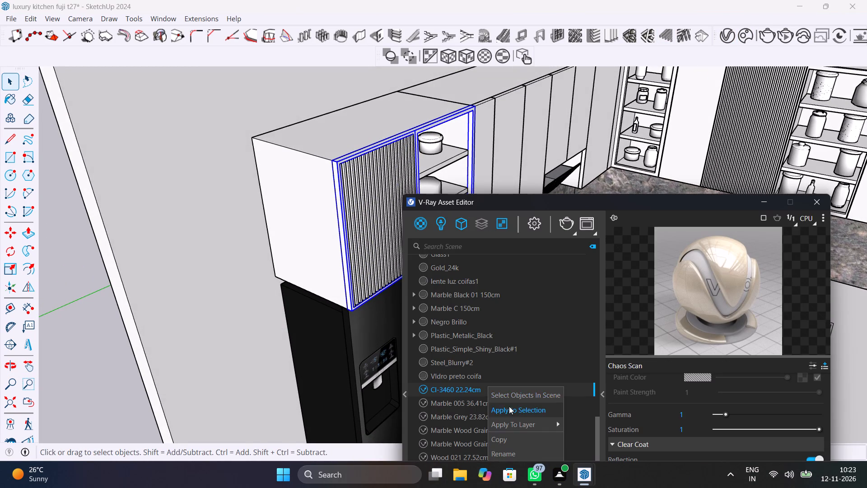
pyautogui.click(512, 408)
# Inspect the wall cabinet run around the range hood, clear the selection, and close the V-Ray Asset Editor.
pyautogui.moveTo(624, 201); pyautogui.dragTo(630, 264)
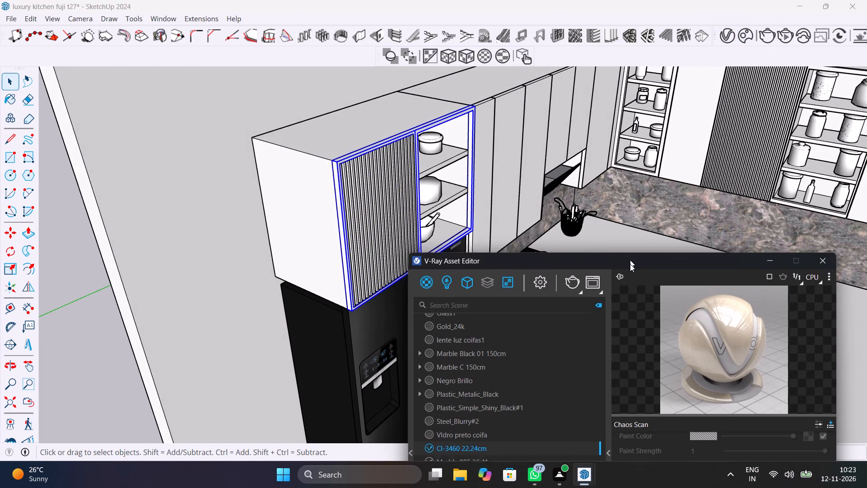
pyautogui.moveTo(630, 264); pyautogui.dragTo(625, 420)
pyautogui.scroll(8, 585, 159)
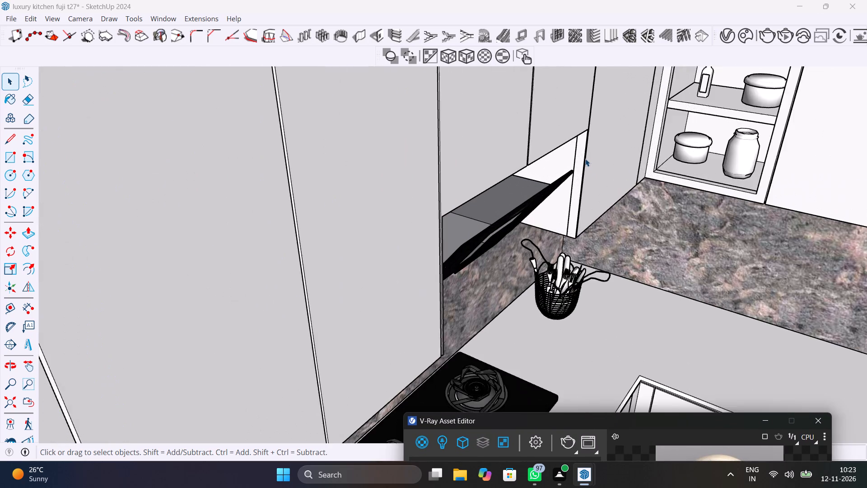
pyautogui.scroll(6, 585, 159)
pyautogui.click(579, 170)
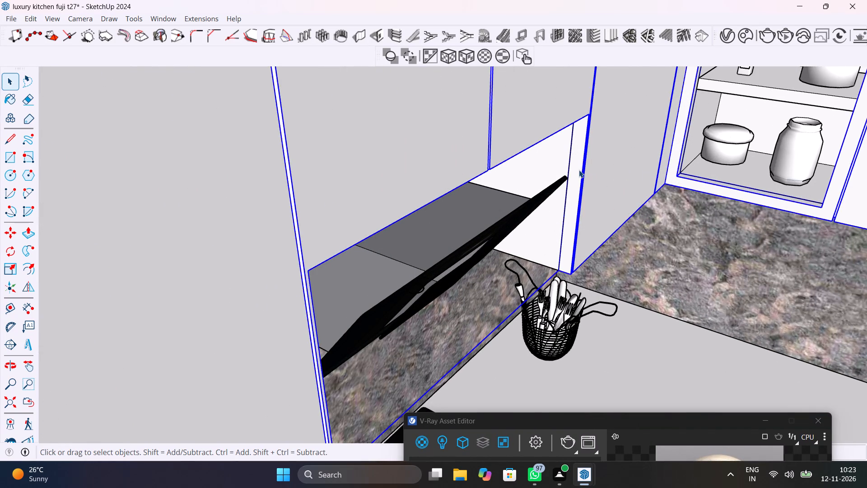
pyautogui.scroll(-15, 579, 170)
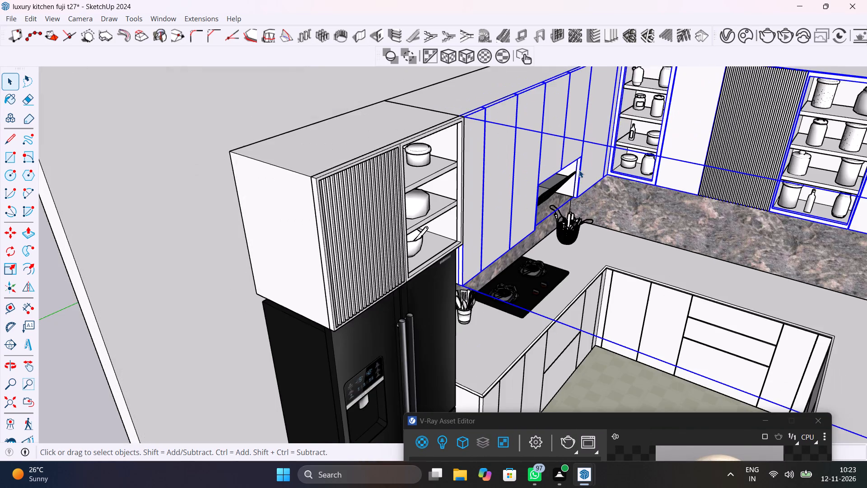
pyautogui.scroll(-7, 579, 170)
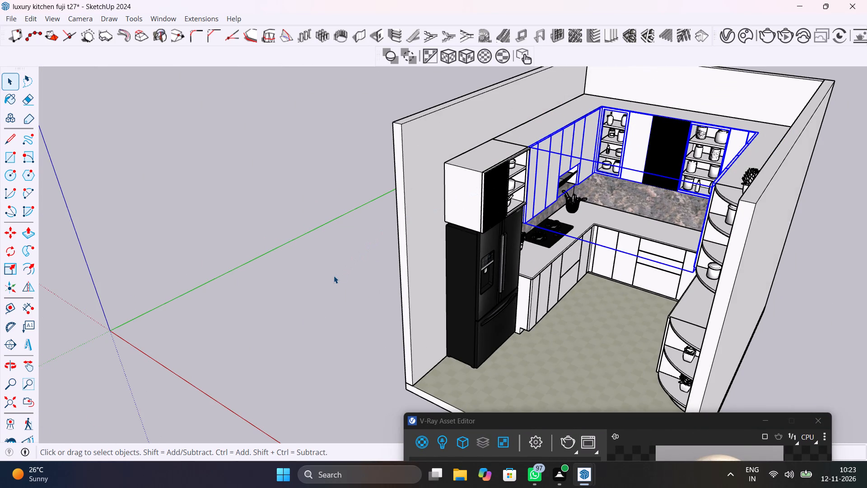
pyautogui.click(334, 276)
pyautogui.moveTo(374, 305); pyautogui.dragTo(529, 222, button='middle')
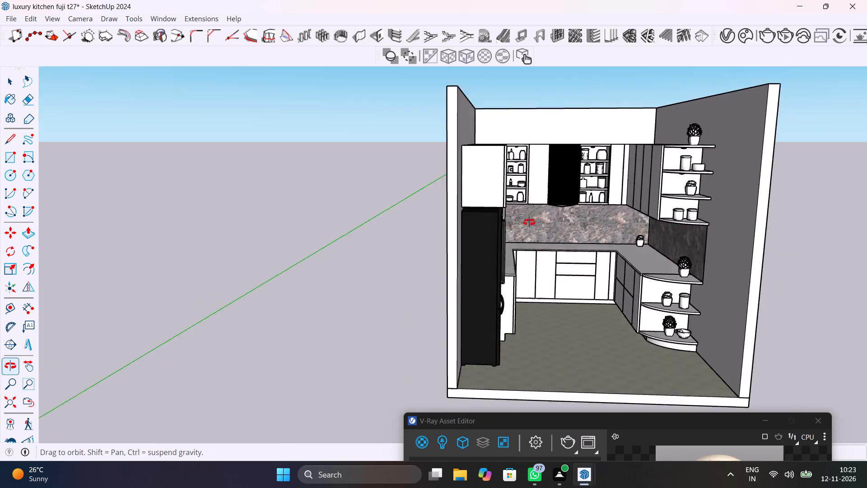
pyautogui.moveTo(529, 222); pyautogui.dragTo(392, 318, button='middle')
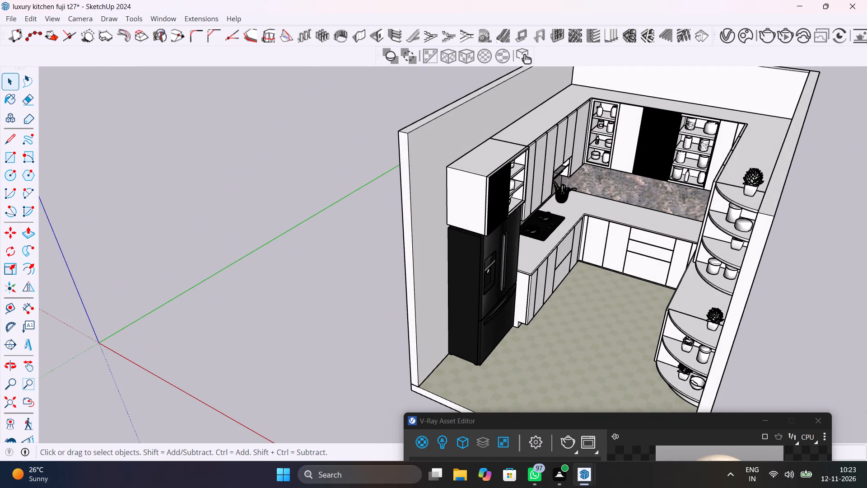
pyautogui.click(814, 417)
# Scale the refrigerator's depth by about 1.38 along the green axis, extending its front into the room.
pyautogui.scroll(3, 518, 285)
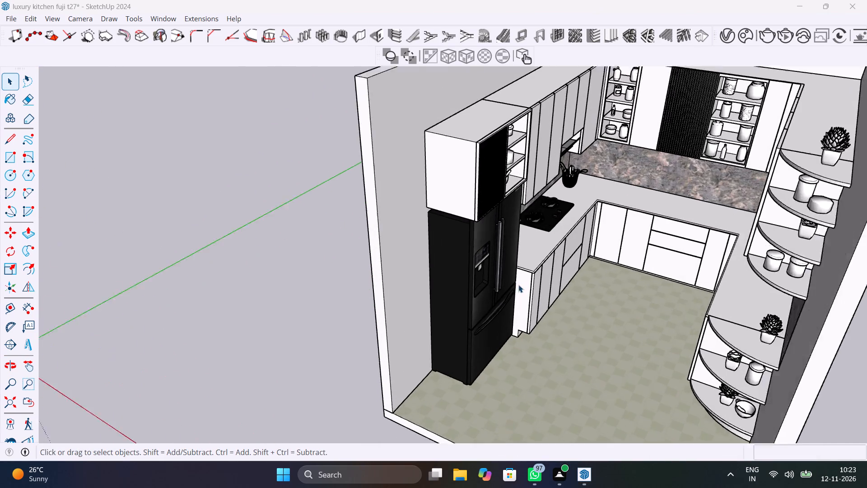
pyautogui.scroll(6, 518, 285)
pyautogui.moveTo(538, 295); pyautogui.dragTo(531, 238, button='middle')
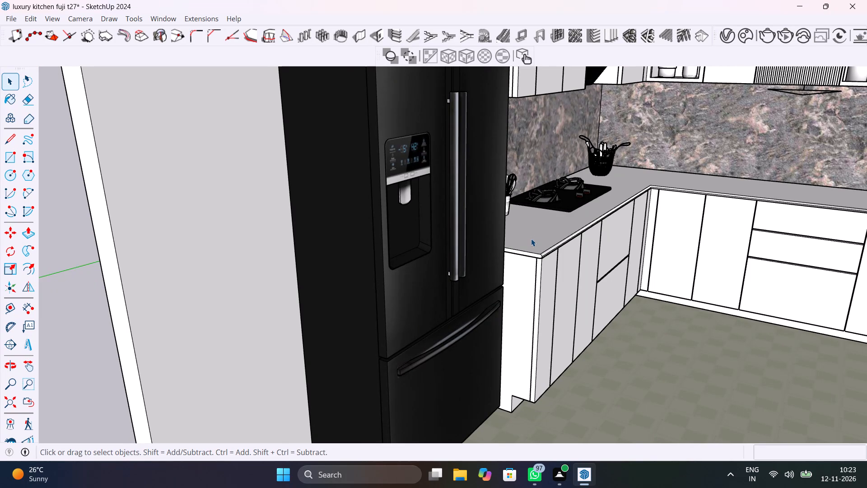
pyautogui.click(450, 296)
pyautogui.scroll(-6, 466, 308)
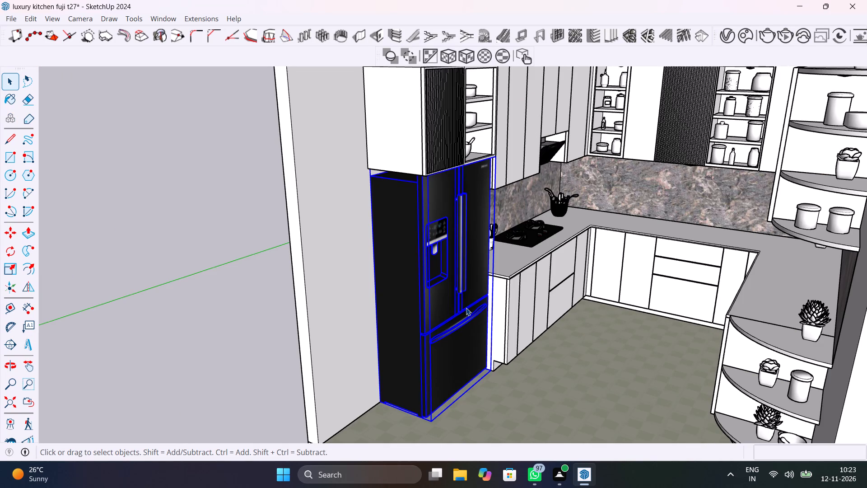
pyautogui.press('s')
pyautogui.click(467, 288)
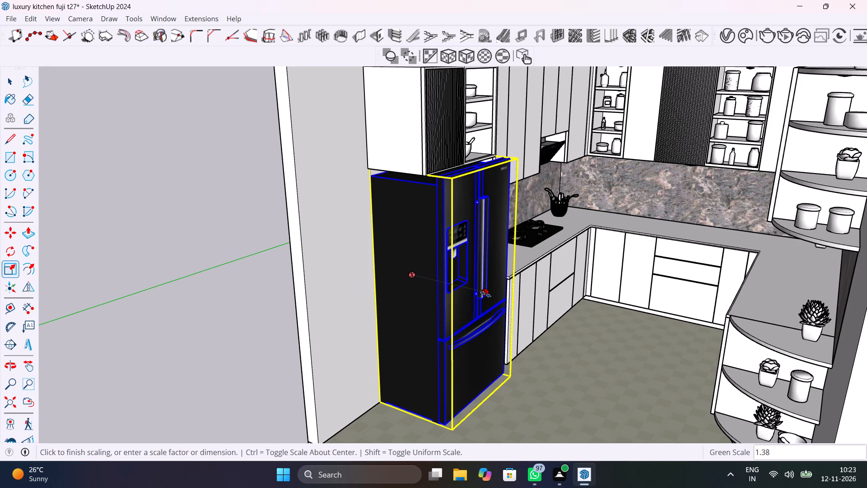
pyautogui.click(485, 294)
pyautogui.press('space')
pyautogui.click(251, 344)
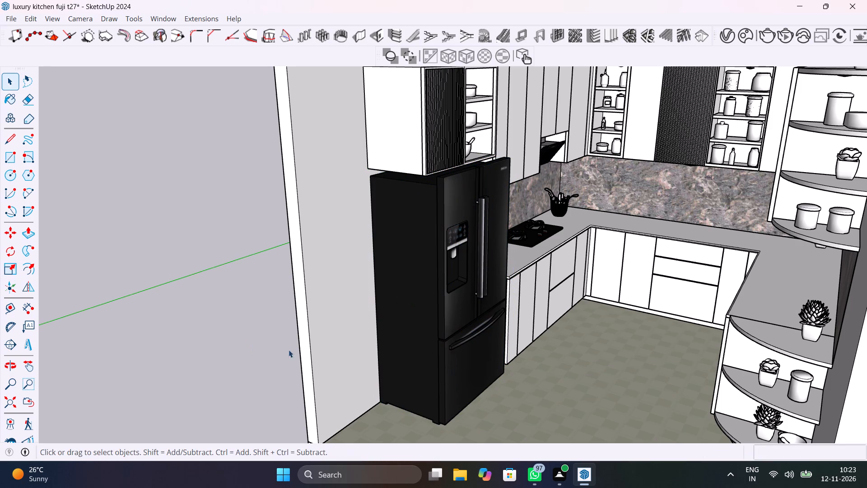
# Examine from several angles how the refrigerator's front and top sit against the wall cabinet above it.
pyautogui.moveTo(432, 347); pyautogui.dragTo(351, 442, button='middle')
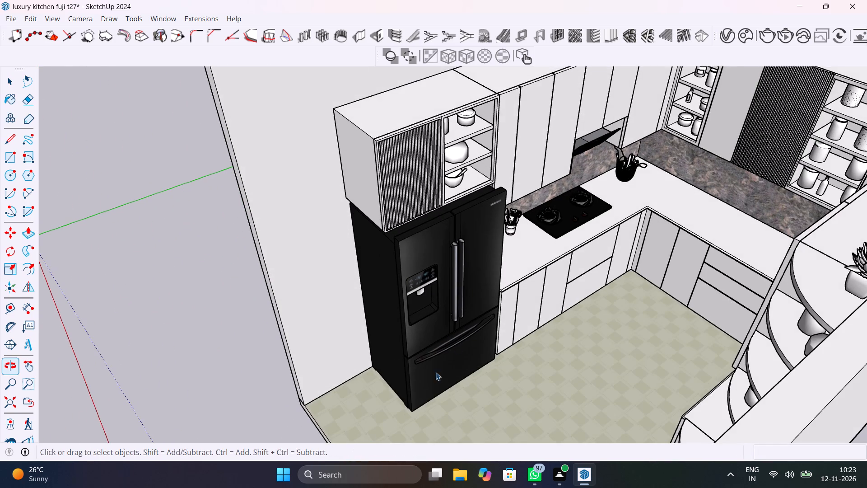
pyautogui.scroll(9, 464, 256)
pyautogui.moveTo(471, 279); pyautogui.dragTo(699, 386, button='middle')
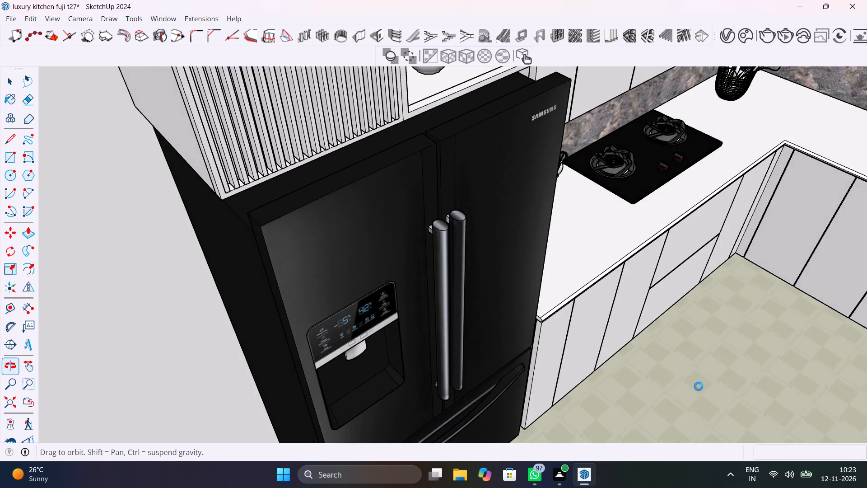
pyautogui.moveTo(699, 386); pyautogui.dragTo(700, 386, button='middle')
pyautogui.scroll(-3, 493, 313)
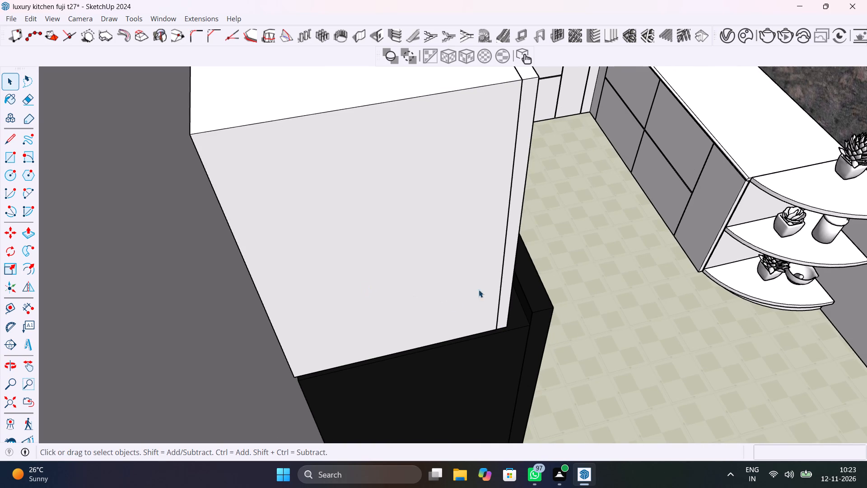
pyautogui.moveTo(487, 289); pyautogui.dragTo(73, 225, button='middle')
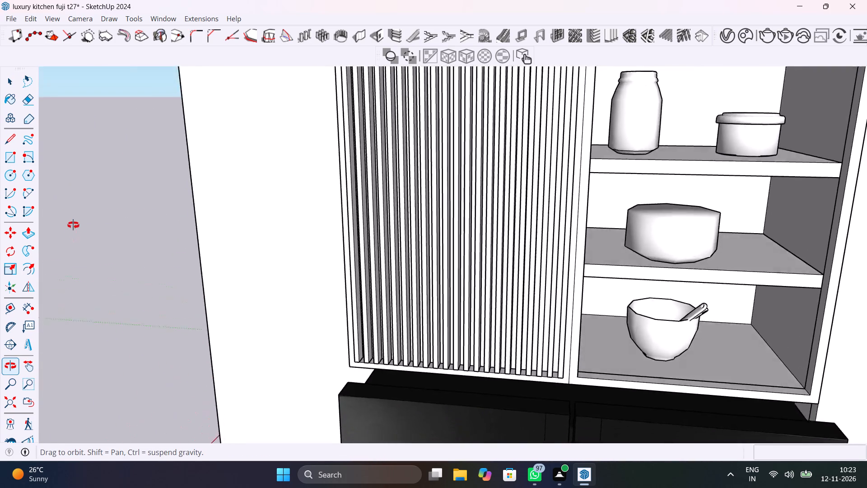
pyautogui.moveTo(73, 225); pyautogui.dragTo(379, 234, button='middle')
pyautogui.scroll(-11, 379, 234)
pyautogui.moveTo(438, 272); pyautogui.dragTo(438, 271, button='middle')
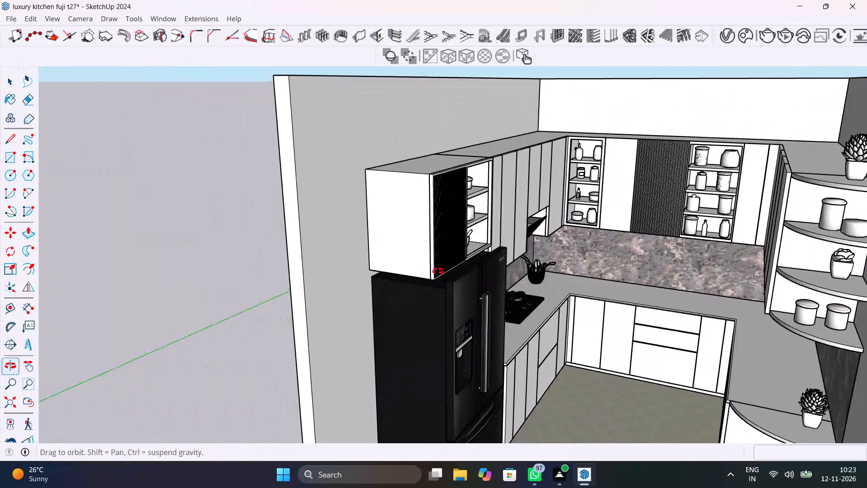
pyautogui.moveTo(438, 271); pyautogui.dragTo(343, 286, button='middle')
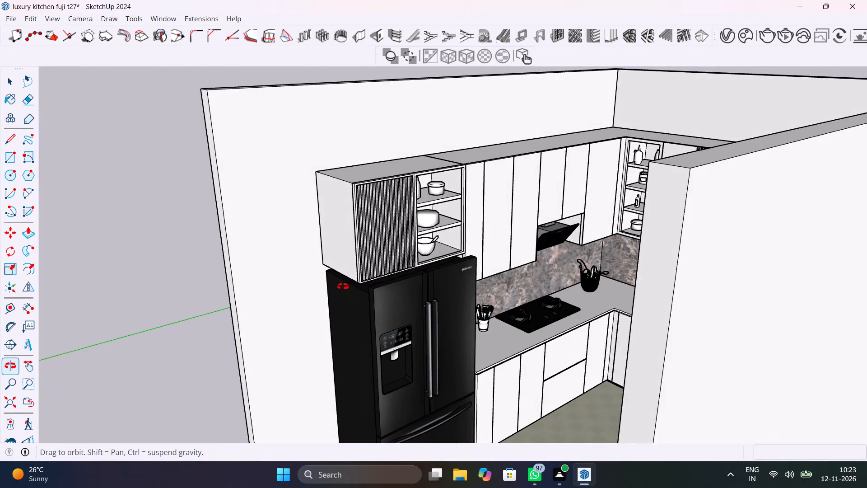
# Examine the kitchen from its open side, including the refrigerator, base and wall cabinets, and the curved end shelves.
pyautogui.moveTo(343, 286); pyautogui.dragTo(497, 241, button='middle')
pyautogui.scroll(-11, 498, 240)
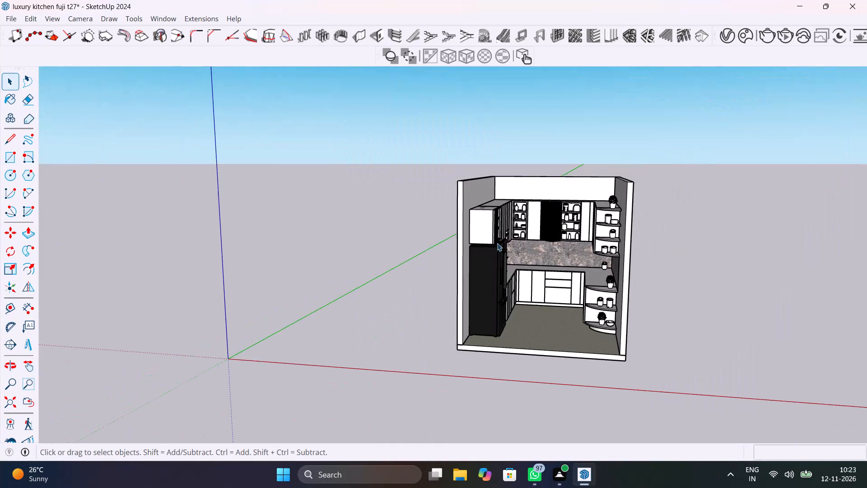
pyautogui.moveTo(545, 295); pyautogui.dragTo(479, 302, button='middle')
pyautogui.scroll(3, 408, 315)
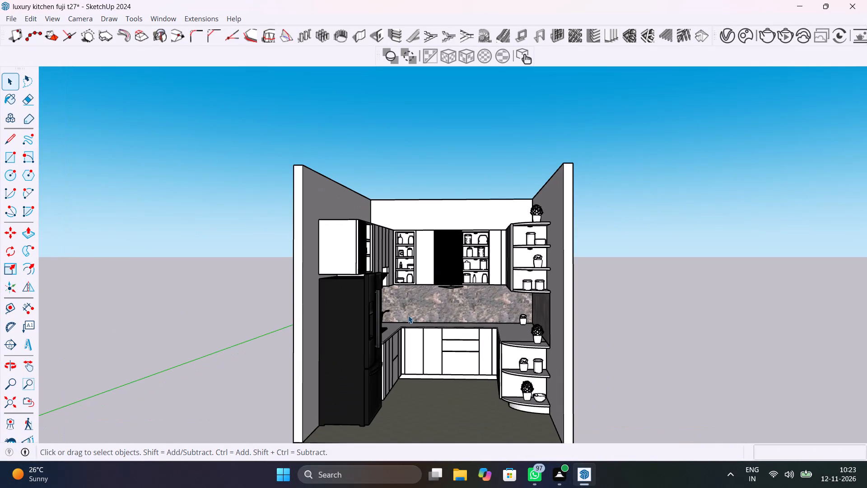
pyautogui.scroll(4, 410, 318)
pyautogui.moveTo(414, 319); pyautogui.dragTo(403, 292, button='middle')
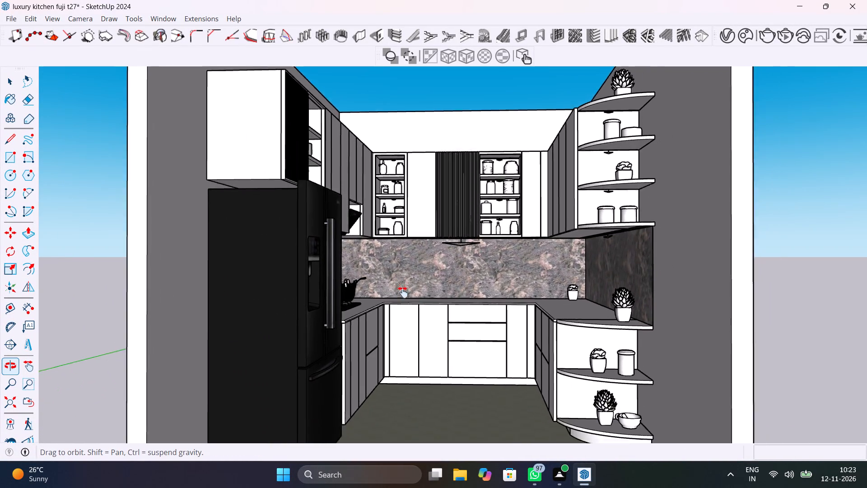
pyautogui.moveTo(403, 292); pyautogui.dragTo(401, 317, button='middle')
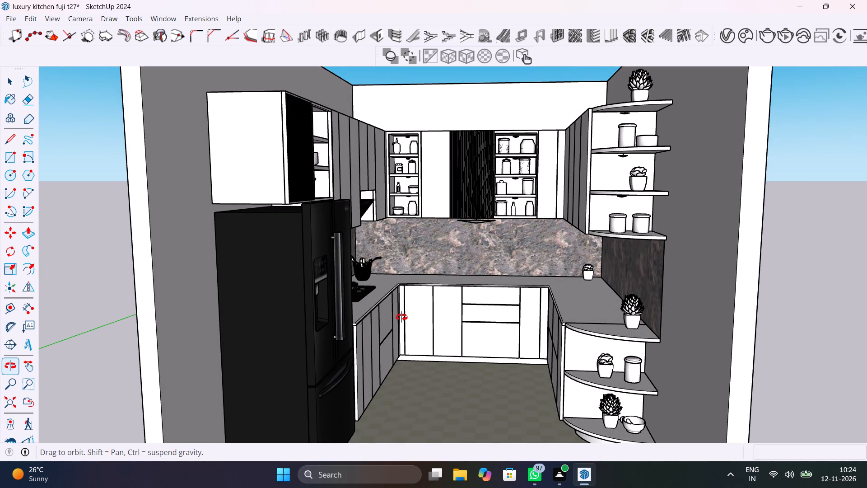
pyautogui.moveTo(401, 317); pyautogui.dragTo(442, 317, button='middle')
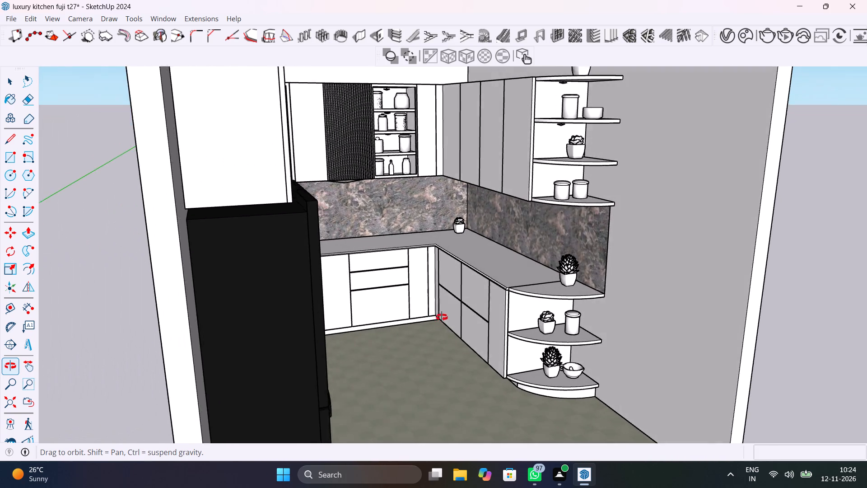
pyautogui.moveTo(442, 317); pyautogui.dragTo(430, 324, button='middle')
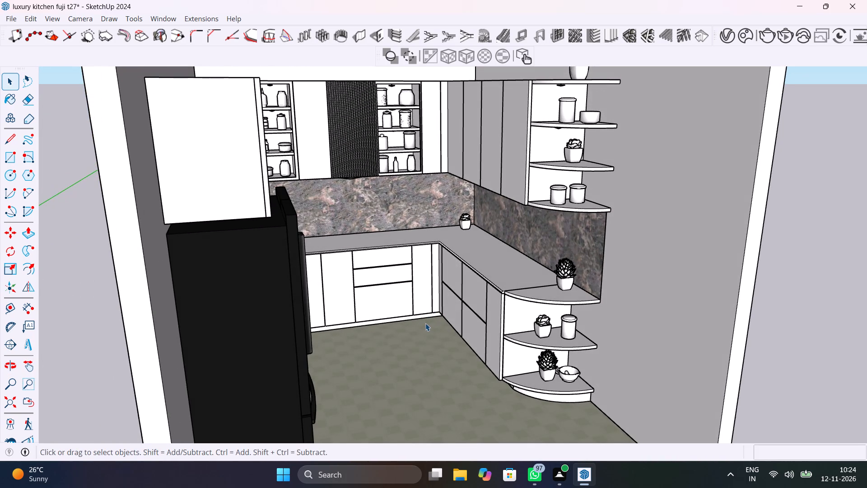
pyautogui.scroll(3, 520, 283)
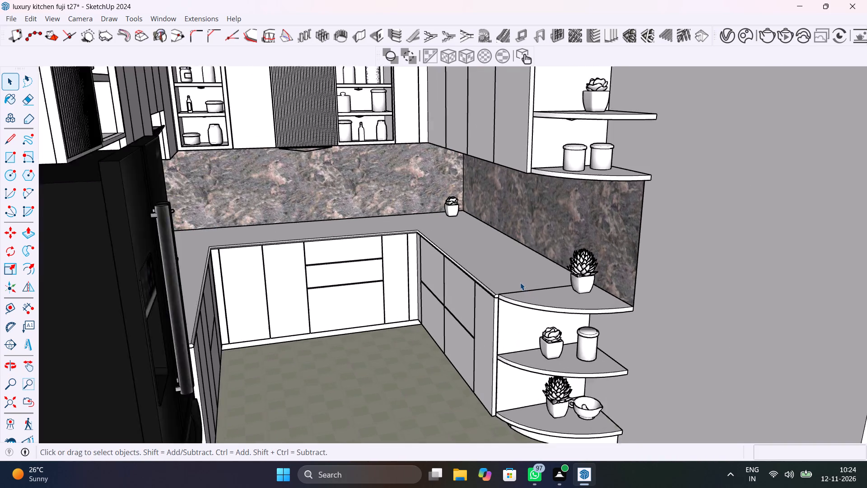
pyautogui.scroll(1, 520, 282)
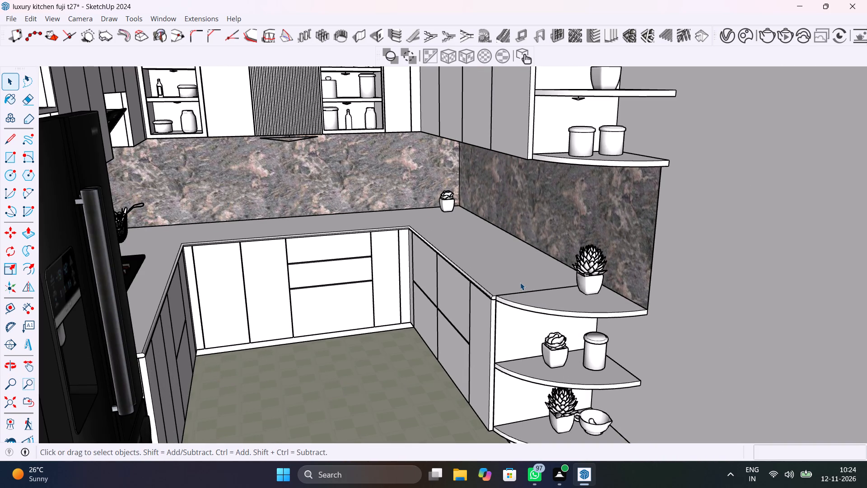
pyautogui.scroll(-9, 520, 282)
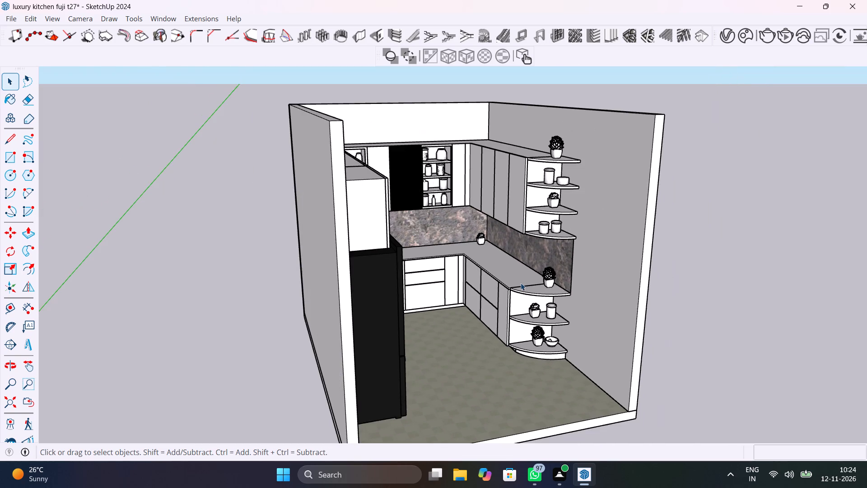
pyautogui.moveTo(528, 316); pyautogui.dragTo(533, 286, button='middle')
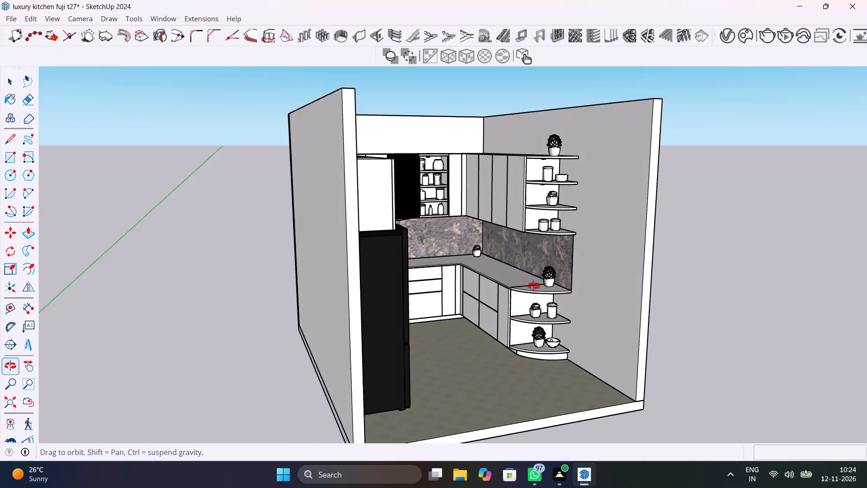
pyautogui.moveTo(533, 286); pyautogui.dragTo(494, 271, button='middle')
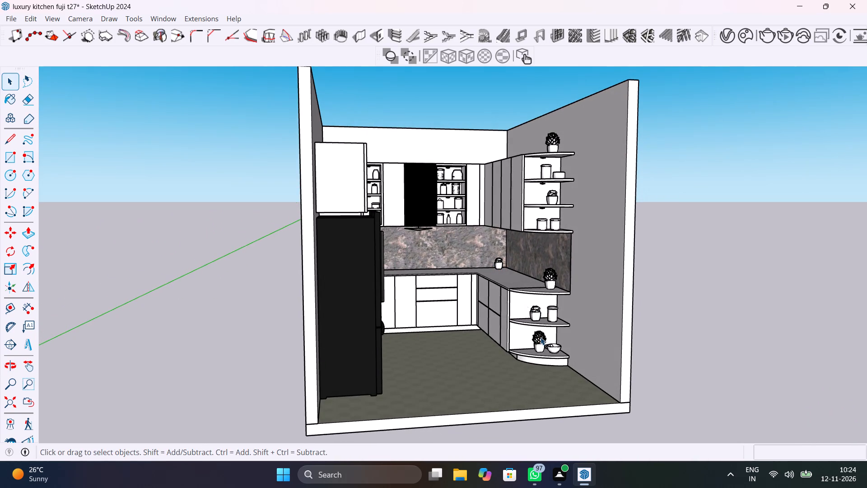
# Paint the curved plinth under the lower open end shelves black with Color M09 from the Colors collection, and clear the selection.
pyautogui.scroll(14, 548, 372)
pyautogui.click(555, 357)
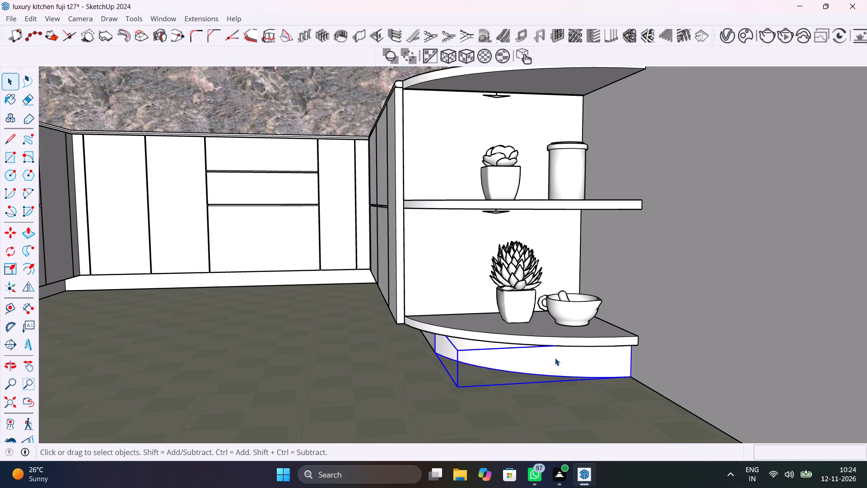
pyautogui.moveTo(550, 350); pyautogui.dragTo(556, 360, button='middle')
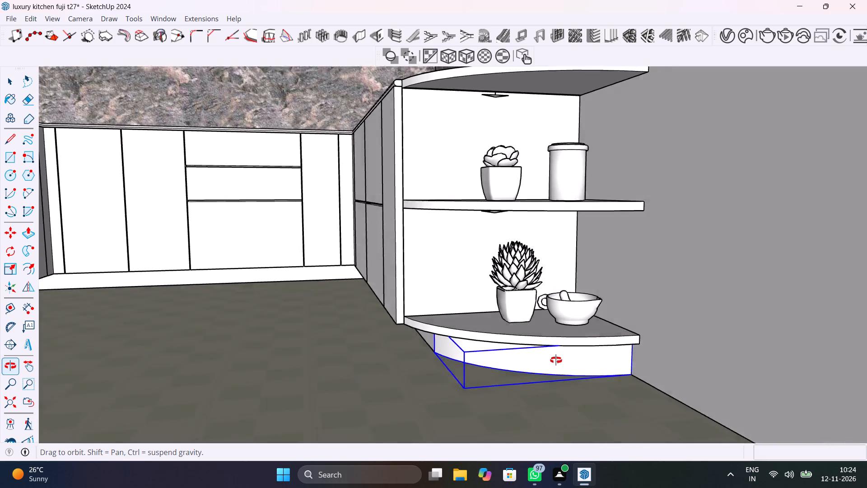
pyautogui.moveTo(556, 360); pyautogui.dragTo(555, 361, button='middle')
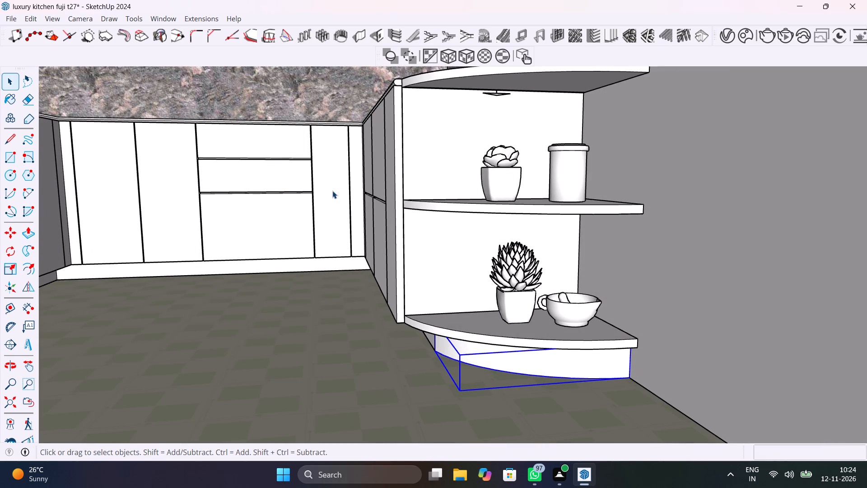
pyautogui.press('b')
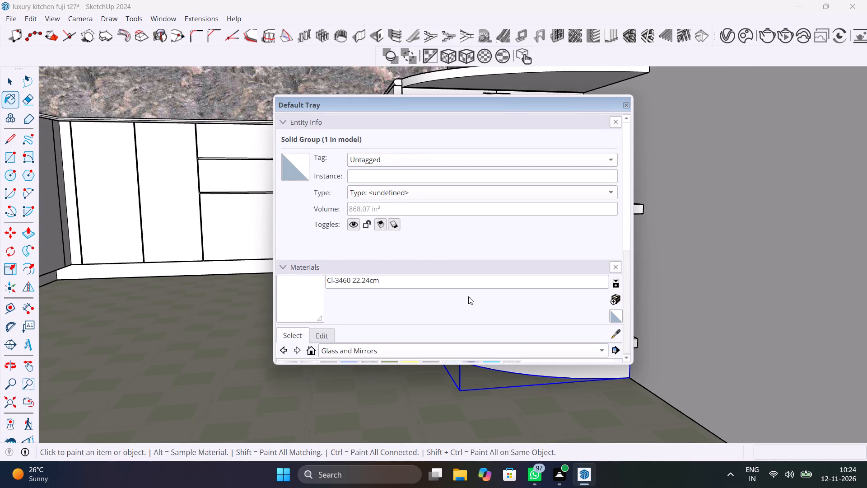
pyautogui.scroll(-2, 468, 296)
pyautogui.click(601, 284)
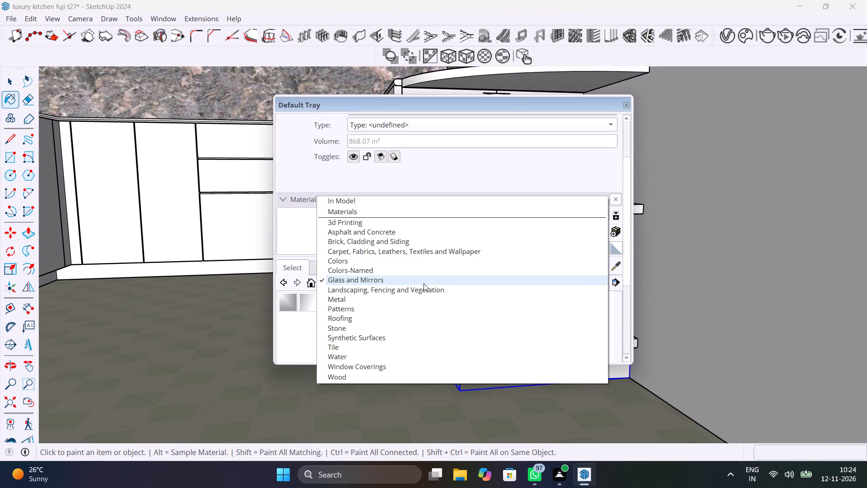
pyautogui.click(347, 264)
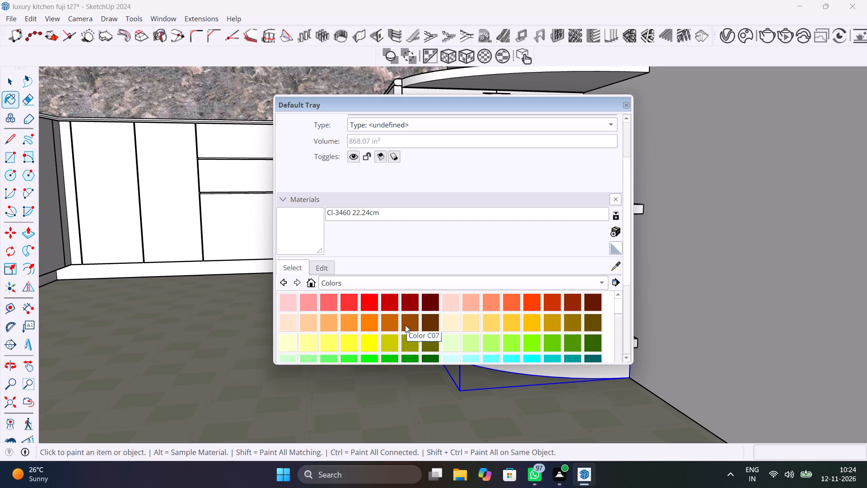
pyautogui.scroll(-6, 405, 325)
pyautogui.click(471, 323)
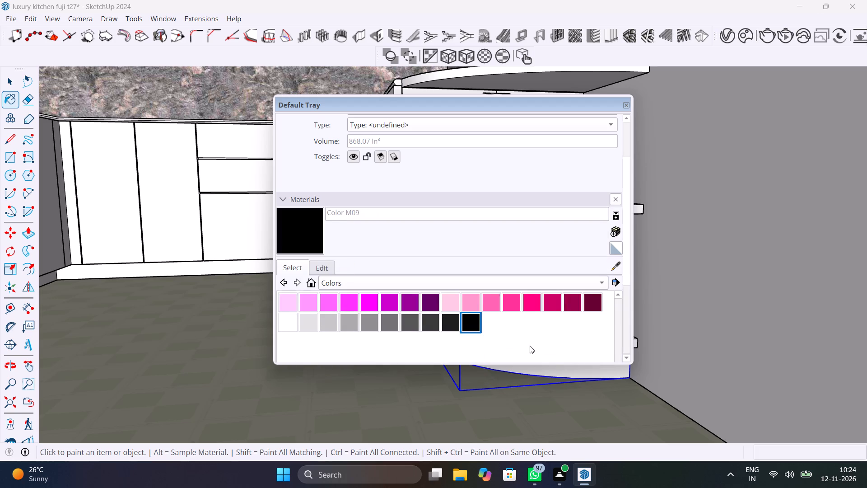
pyautogui.click(604, 371)
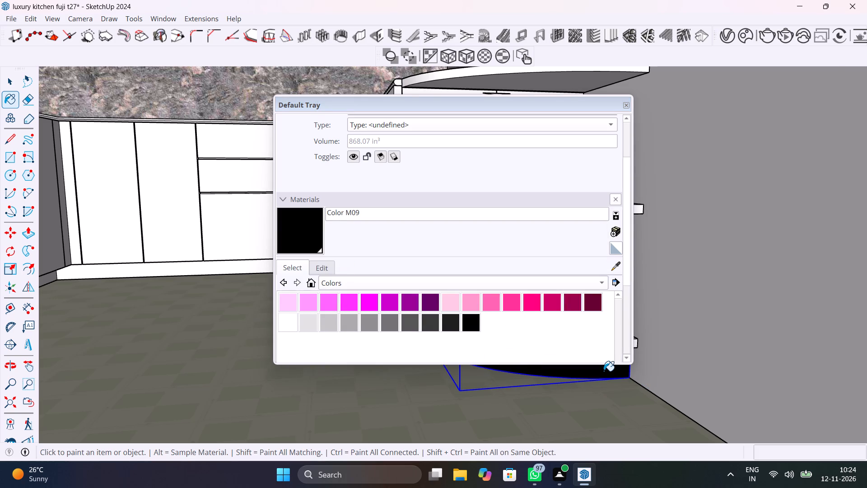
pyautogui.scroll(-8, 604, 371)
pyautogui.click(625, 108)
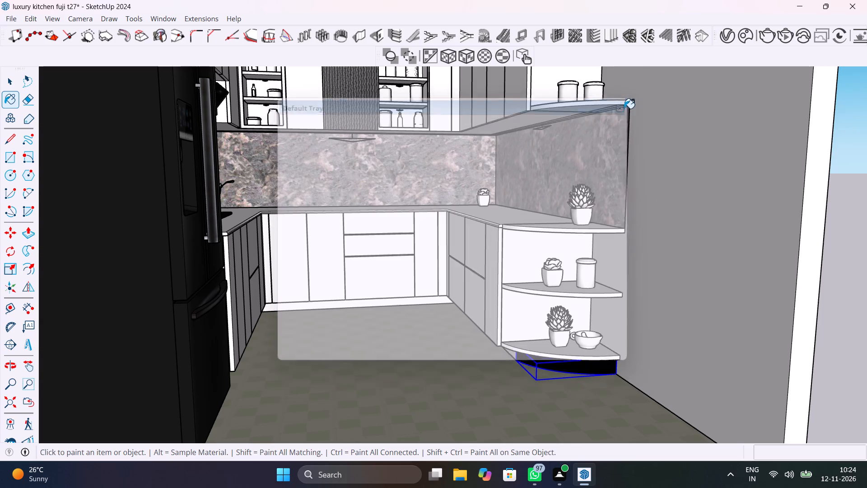
pyautogui.press('space')
pyautogui.scroll(-5, 536, 362)
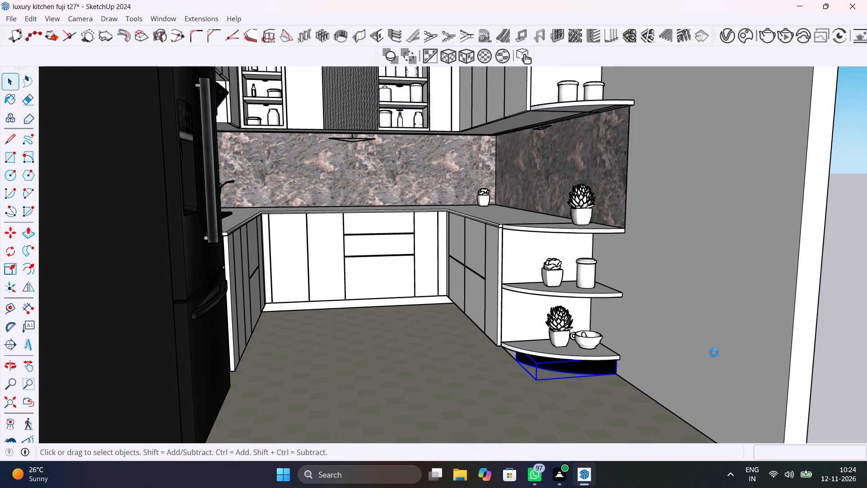
pyautogui.click(858, 325)
# Check the curved shelf plinth and its adjoining cabinet base up close, and save the kitchen model.
pyautogui.scroll(6, 595, 359)
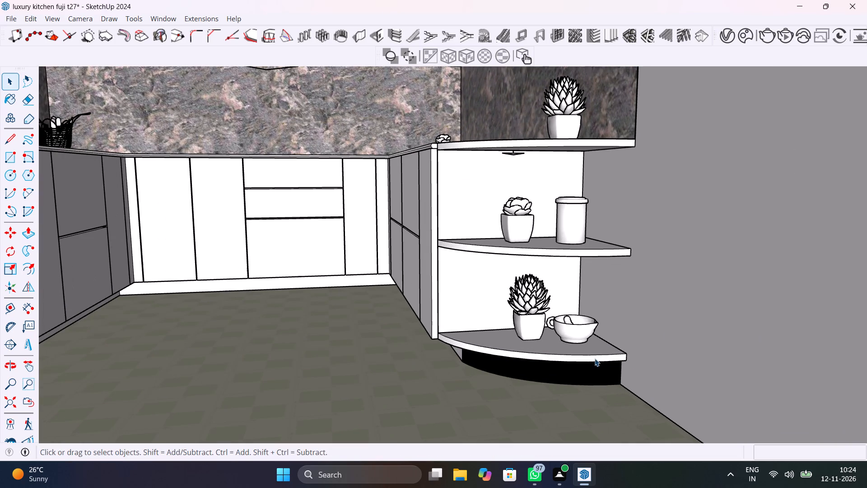
pyautogui.keyDown('shift'); pyautogui.moveTo(594, 357); pyautogui.dragTo(488, 294, button='middle'); pyautogui.keyUp('shift')
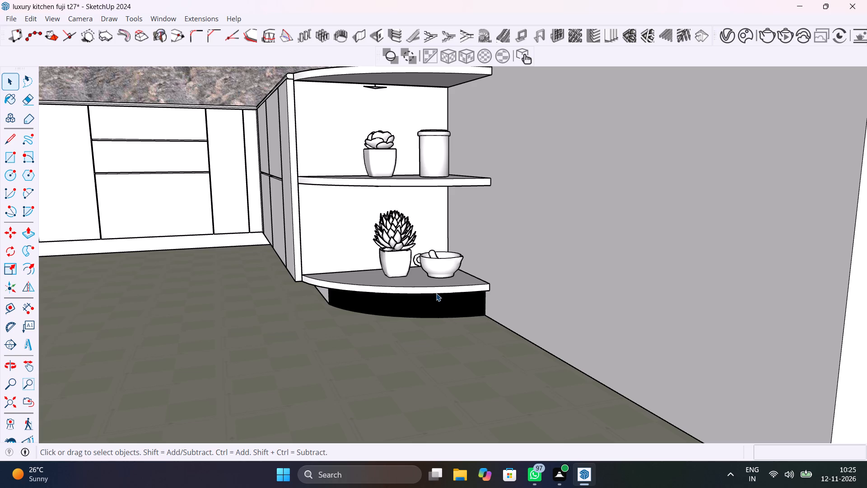
pyautogui.scroll(4, 436, 293)
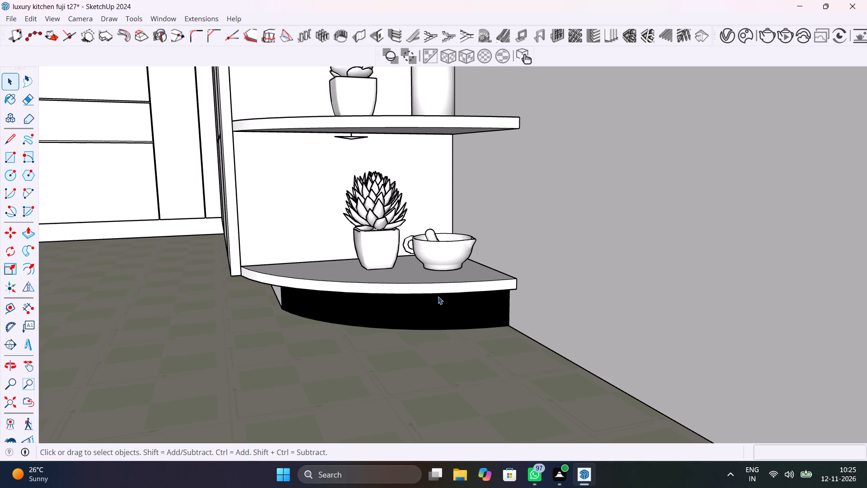
pyautogui.moveTo(399, 297); pyautogui.dragTo(469, 295, button='middle')
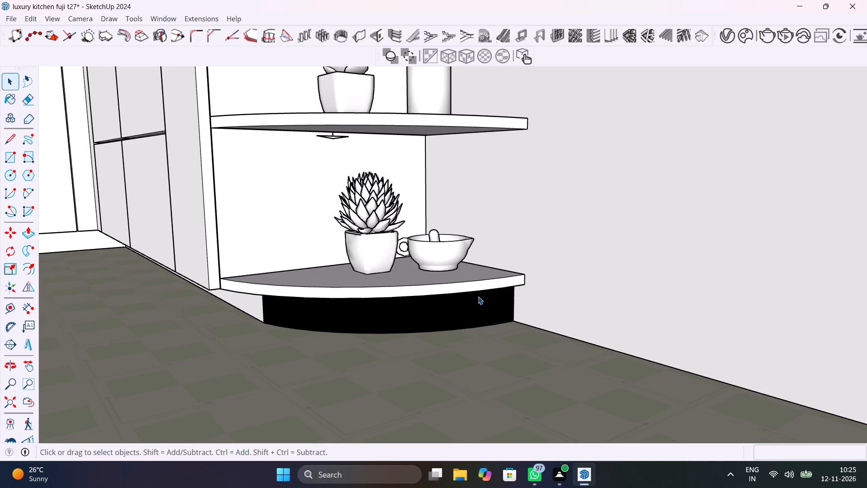
pyautogui.scroll(-3, 478, 296)
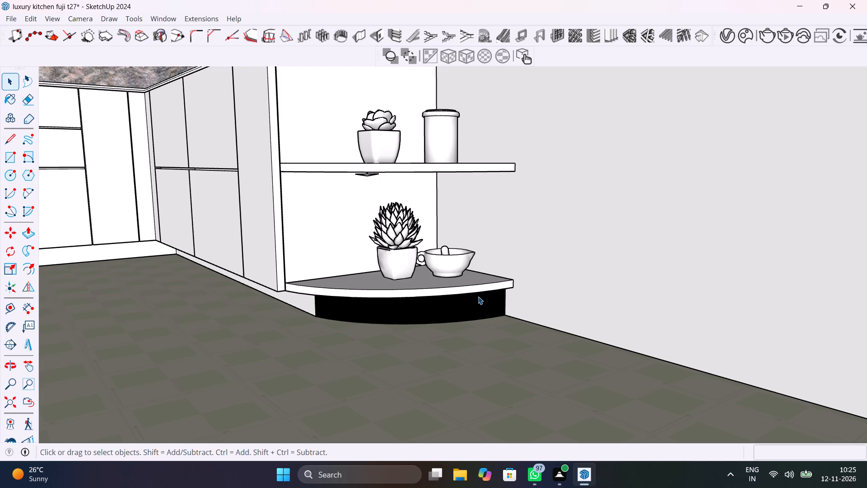
pyautogui.hotkey('ctrl', 's')
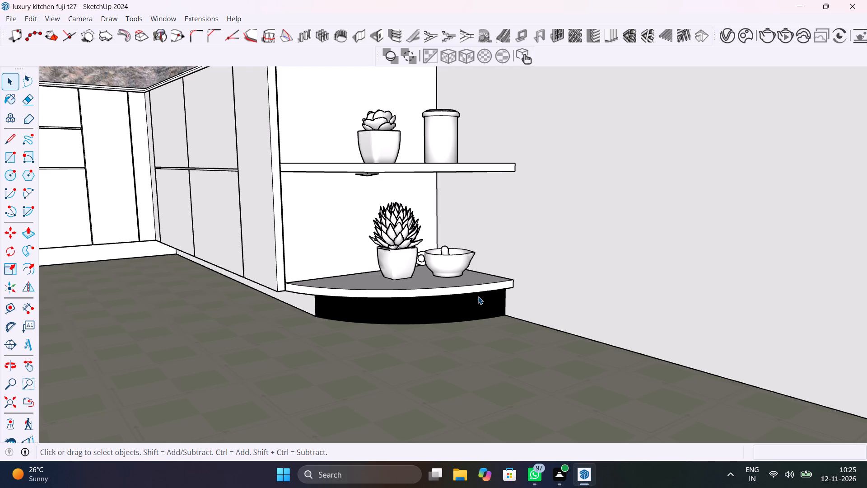
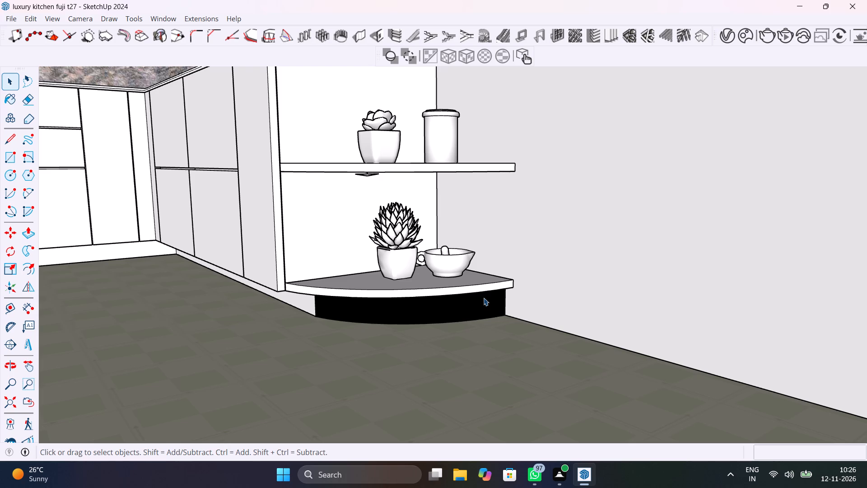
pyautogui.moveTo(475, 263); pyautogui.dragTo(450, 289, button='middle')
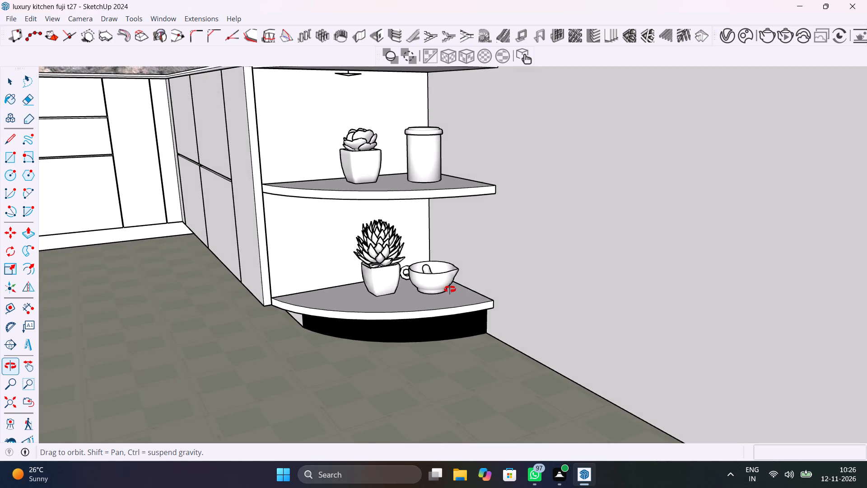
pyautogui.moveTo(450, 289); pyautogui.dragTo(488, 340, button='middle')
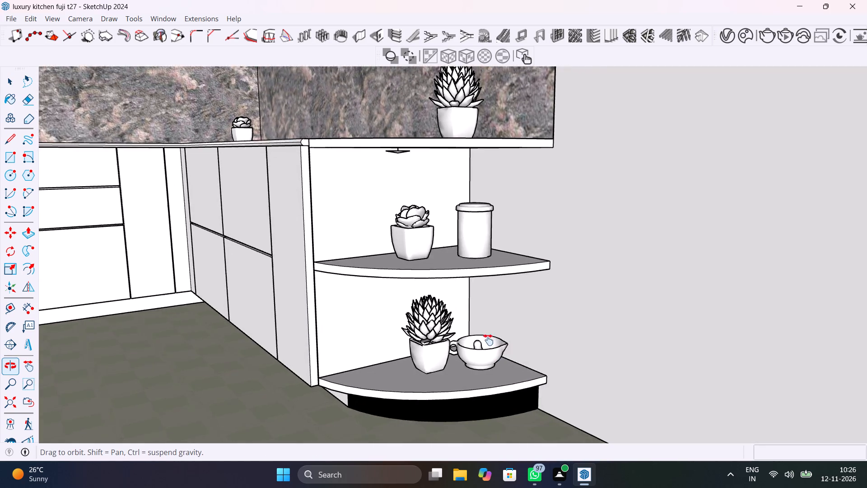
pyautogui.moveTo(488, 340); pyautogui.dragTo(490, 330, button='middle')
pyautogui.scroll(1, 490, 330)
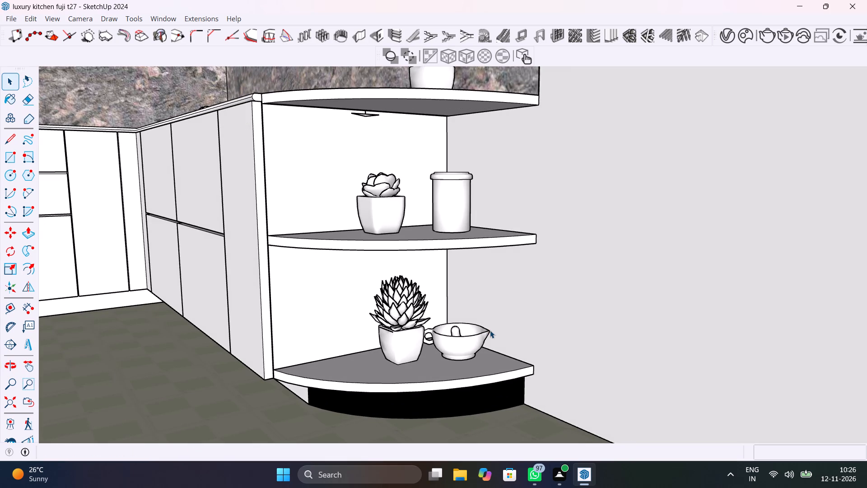
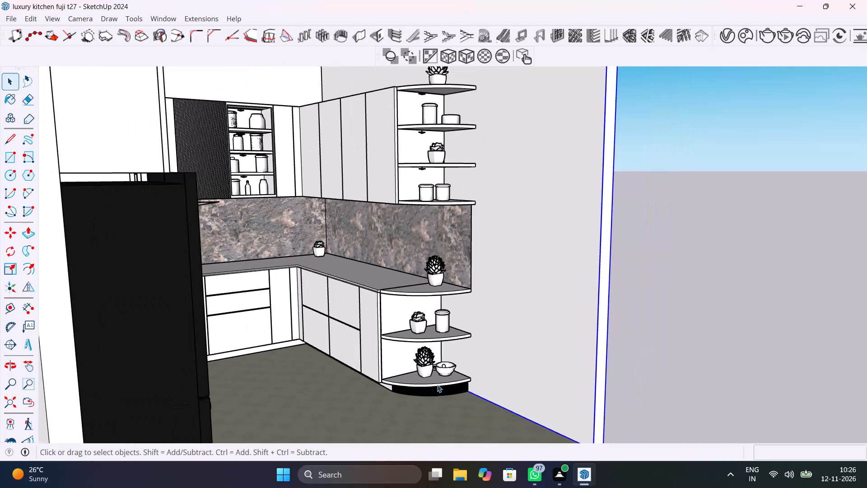
# Paint the three lower curved corner shelves with Granite Dark Gray from the Stone material collection.
pyautogui.click(663, 372)
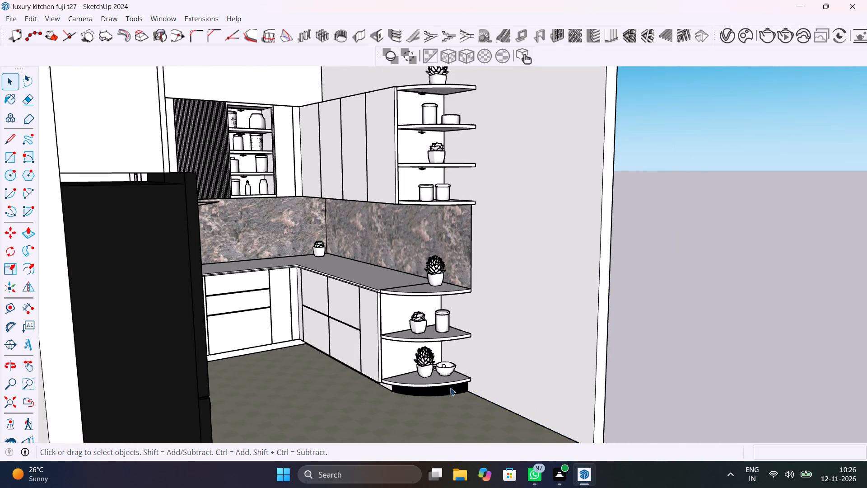
pyautogui.scroll(3, 450, 388)
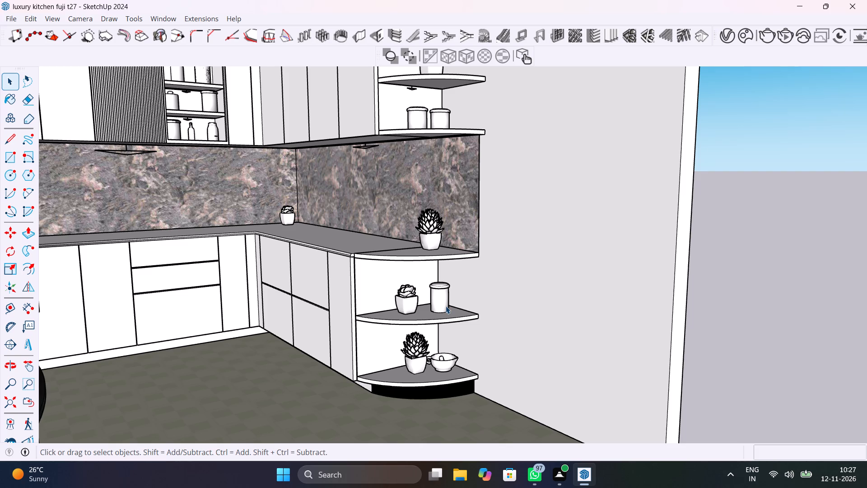
pyautogui.moveTo(439, 303); pyautogui.dragTo(374, 288, button='middle')
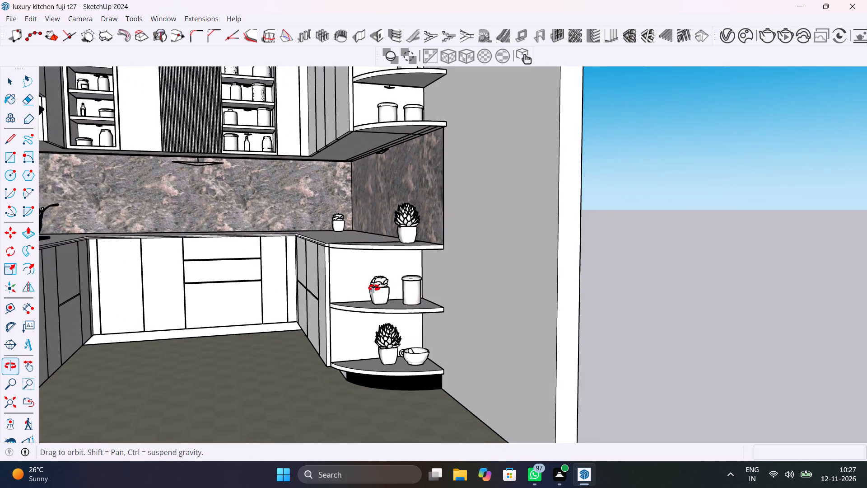
pyautogui.moveTo(374, 288); pyautogui.dragTo(437, 296, button='middle')
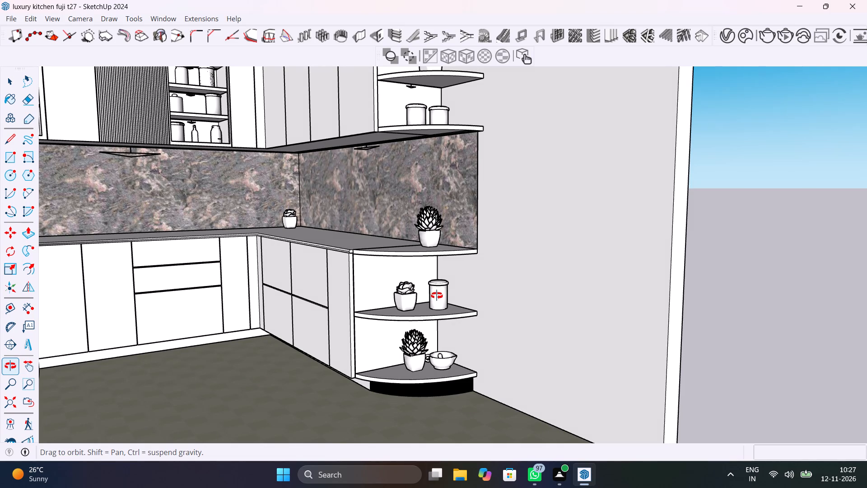
pyautogui.moveTo(437, 296); pyautogui.dragTo(433, 346, button='middle')
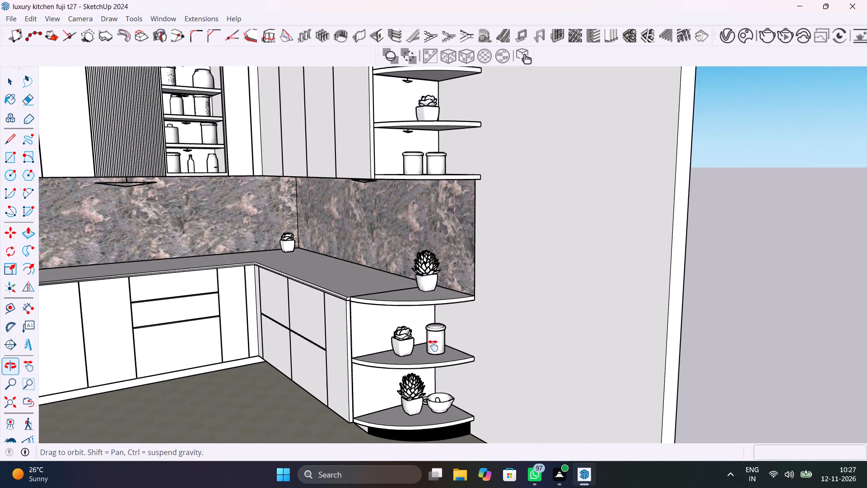
pyautogui.moveTo(433, 346); pyautogui.dragTo(364, 321, button='middle')
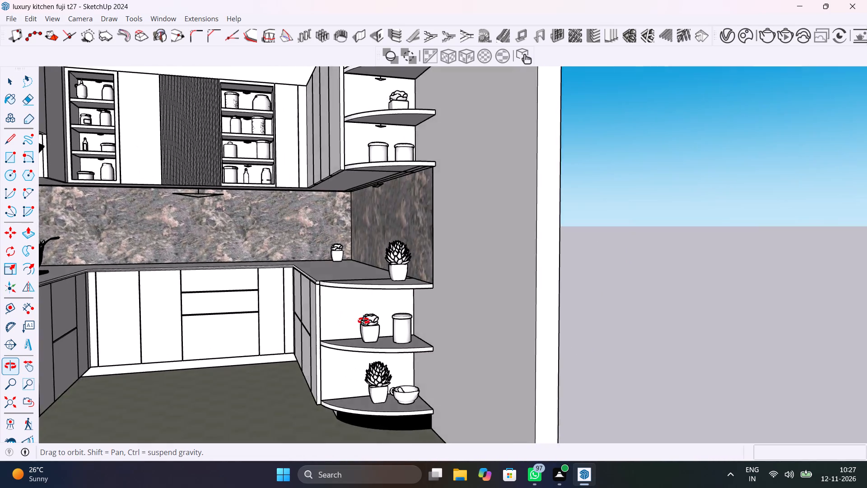
pyautogui.moveTo(364, 321); pyautogui.dragTo(376, 305, button='middle')
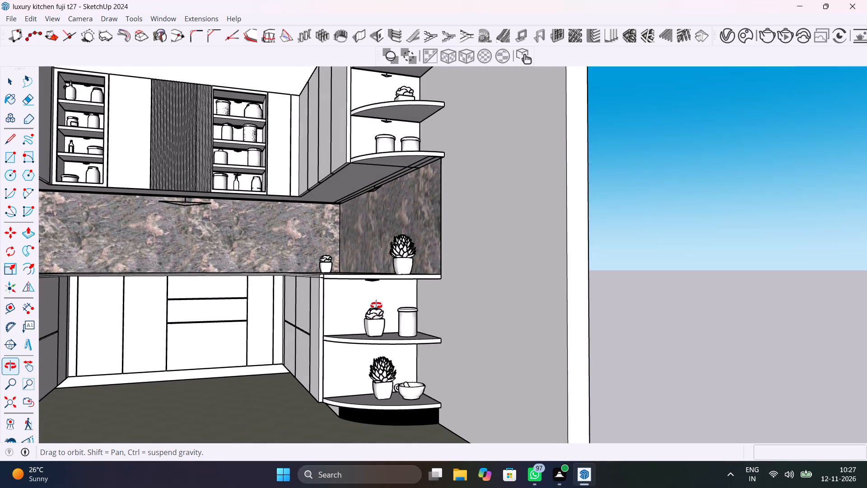
pyautogui.moveTo(376, 305); pyautogui.dragTo(412, 374, button='middle')
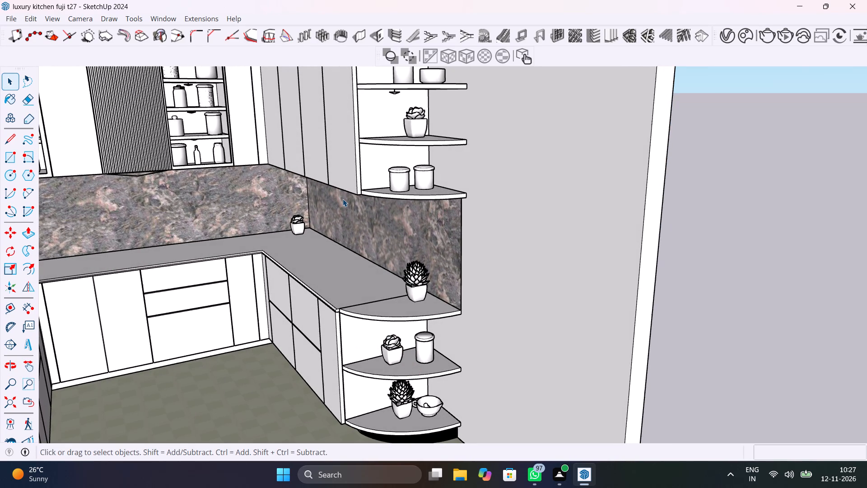
pyautogui.press('b')
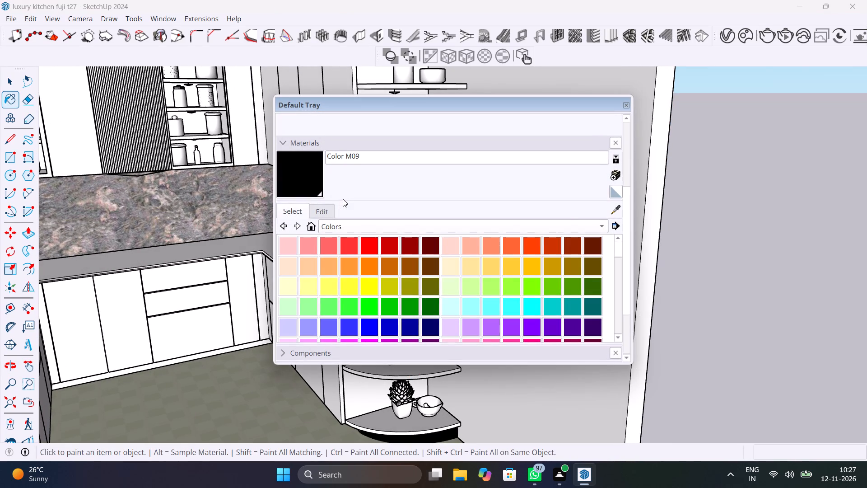
pyautogui.click(603, 225)
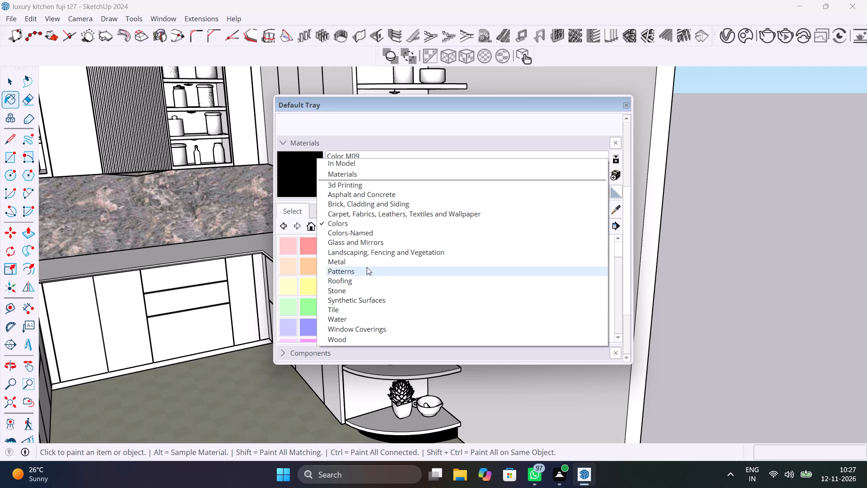
pyautogui.click(376, 311)
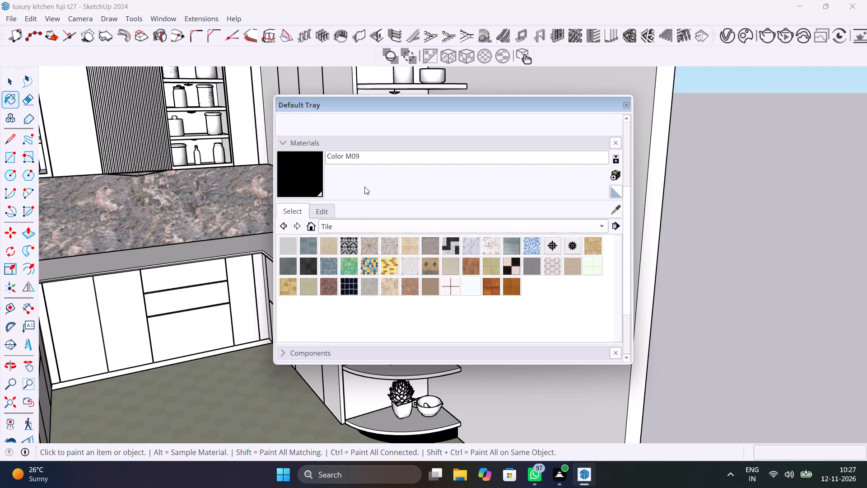
pyautogui.click(605, 227)
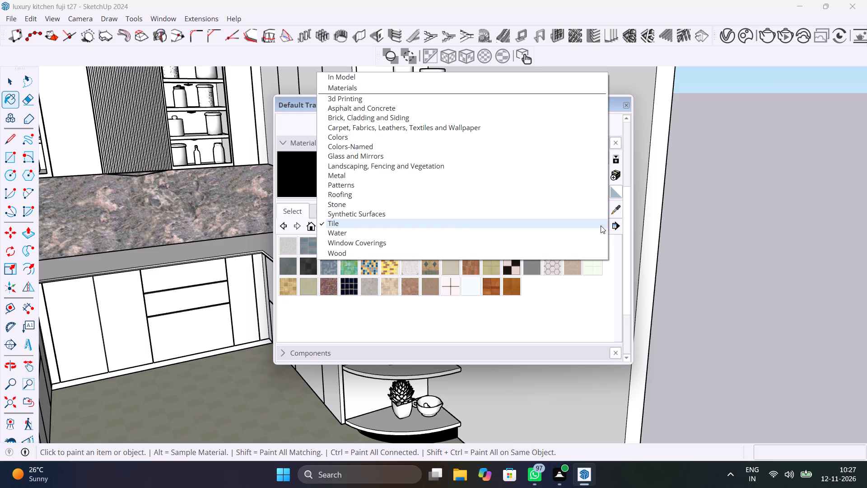
pyautogui.click(350, 207)
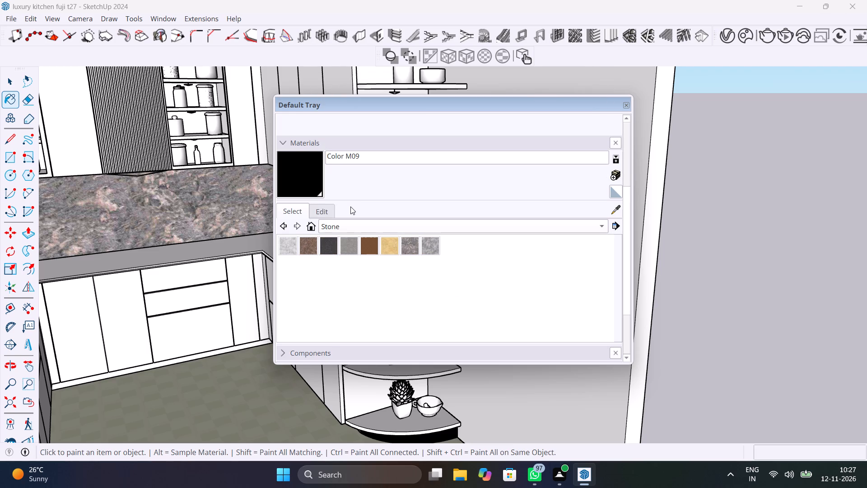
pyautogui.moveTo(525, 108); pyautogui.dragTo(505, 107)
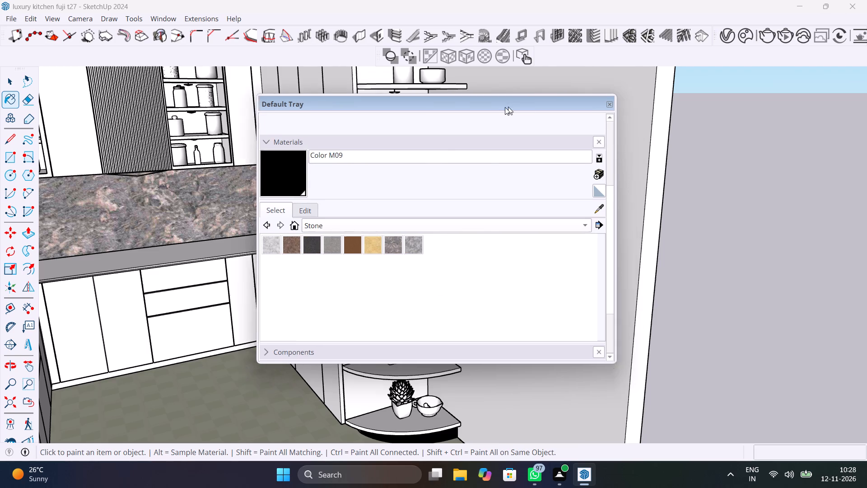
pyautogui.moveTo(505, 107); pyautogui.dragTo(310, 45)
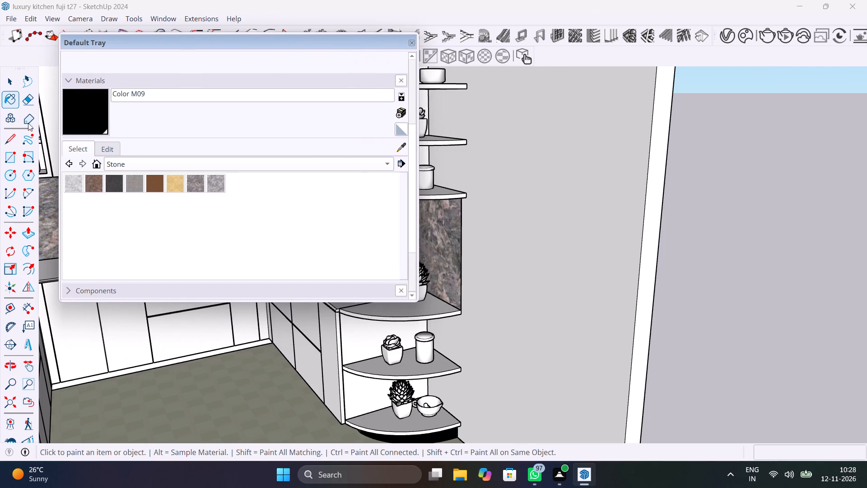
pyautogui.click(113, 180)
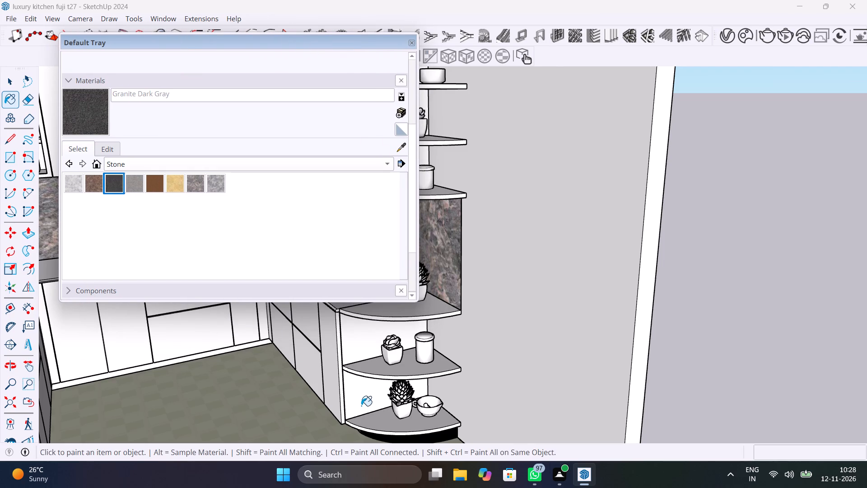
pyautogui.click(382, 423)
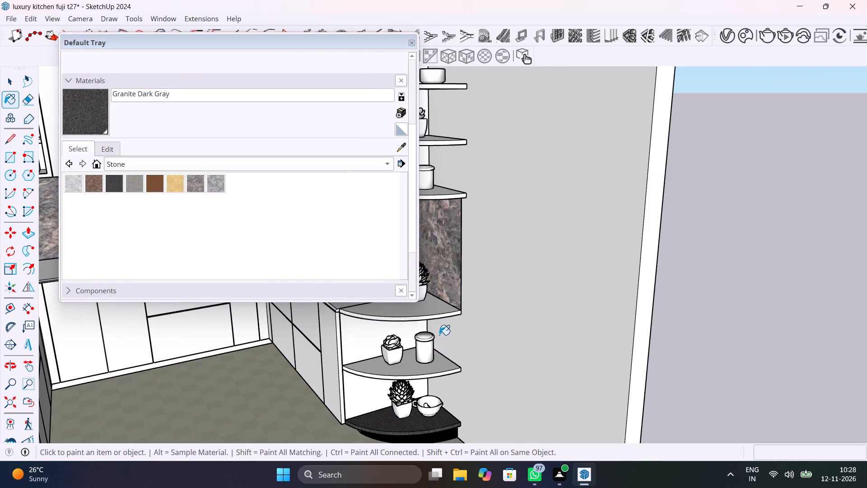
pyautogui.click(440, 369)
pyautogui.click(440, 310)
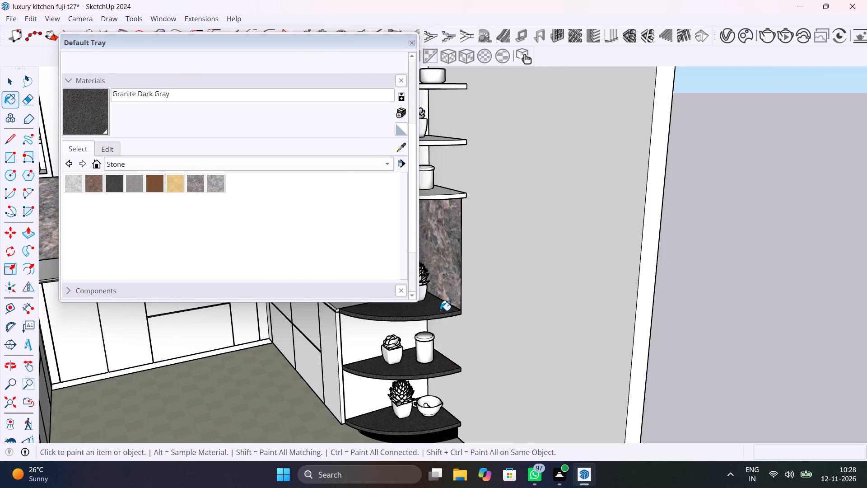
# Paint the four upper curved corner shelves beside the wall cabinets with Granite Dark Gray.
pyautogui.keyDown('shift'); pyautogui.moveTo(440, 309); pyautogui.dragTo(489, 433, button='middle'); pyautogui.keyUp('shift')
pyautogui.keyDown('shift'); pyautogui.scroll(1, 489, 433); pyautogui.keyUp('shift')
pyautogui.click(491, 314)
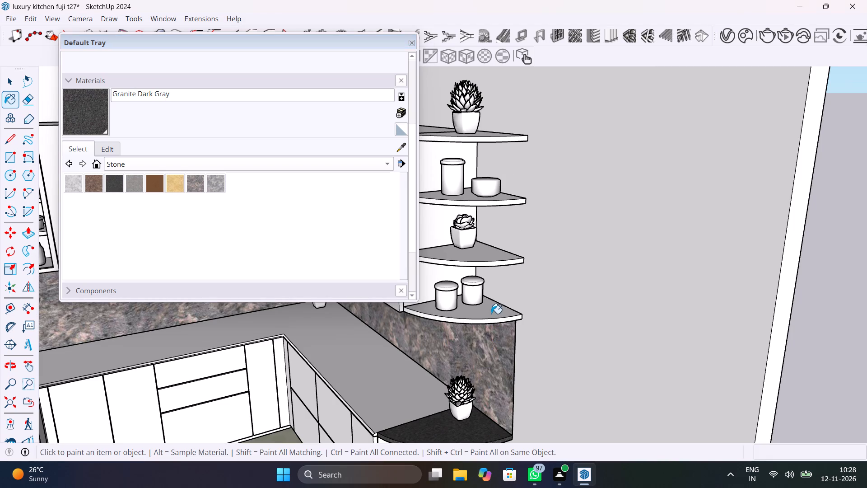
pyautogui.click(486, 262)
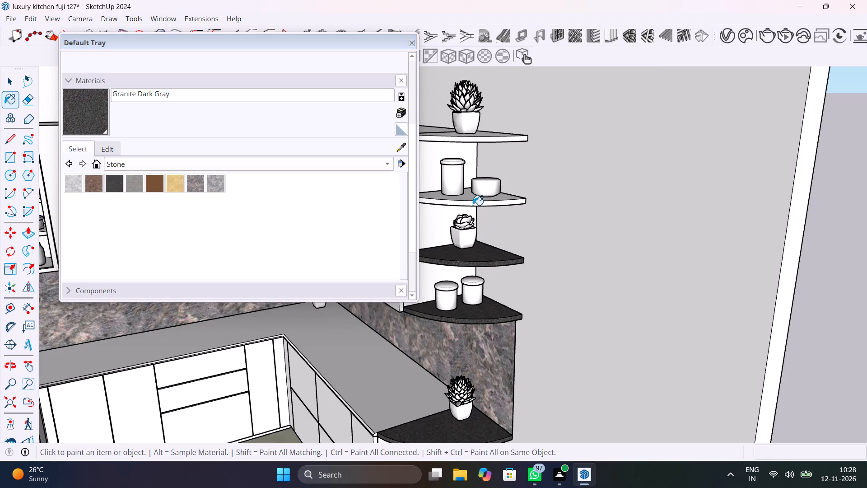
pyautogui.click(473, 205)
pyautogui.click(492, 138)
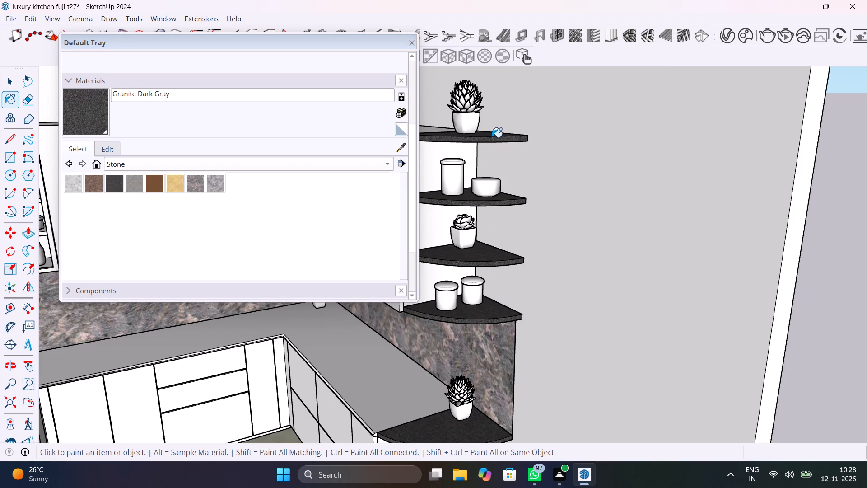
# Examine the whole kitchen and the wall cabinets above the refrigerator from several angles.
pyautogui.scroll(-12, 489, 302)
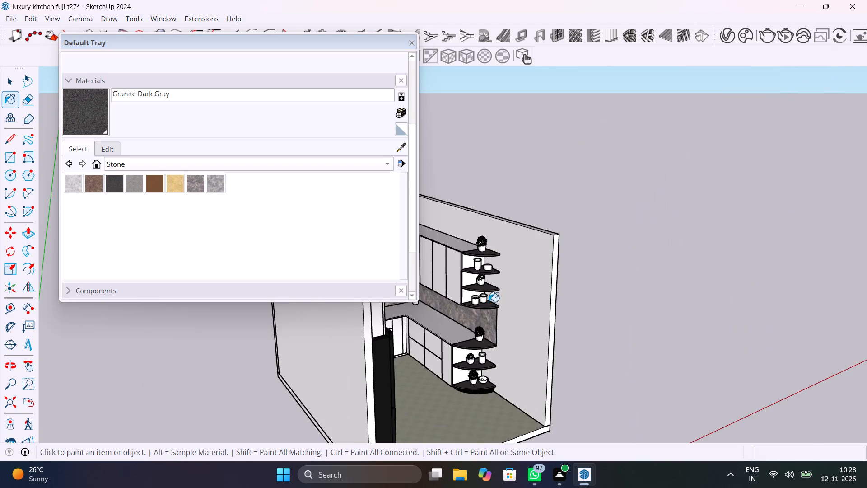
pyautogui.scroll(-2, 489, 302)
pyautogui.scroll(-1, 502, 383)
pyautogui.moveTo(503, 383); pyautogui.dragTo(431, 372, button='middle')
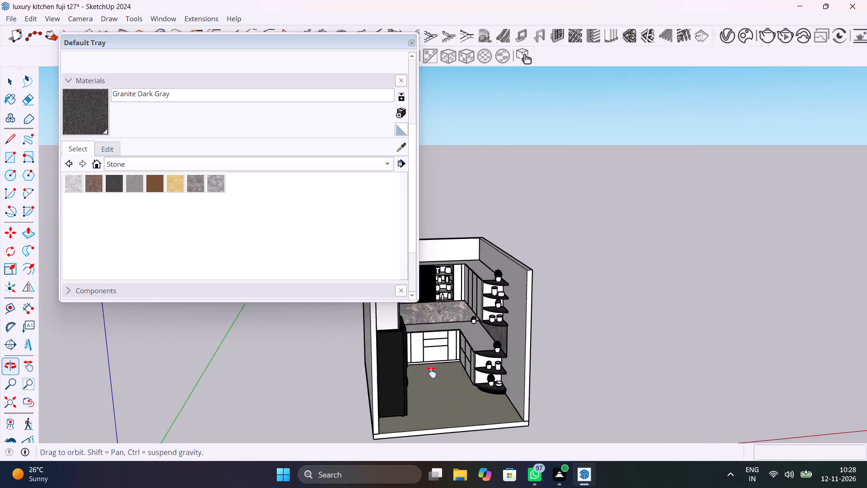
pyautogui.moveTo(431, 372); pyautogui.dragTo(425, 351, button='middle')
pyautogui.scroll(4, 476, 385)
pyautogui.keyDown('shift'); pyautogui.moveTo(476, 390); pyautogui.dragTo(461, 339, button='middle'); pyautogui.keyUp('shift')
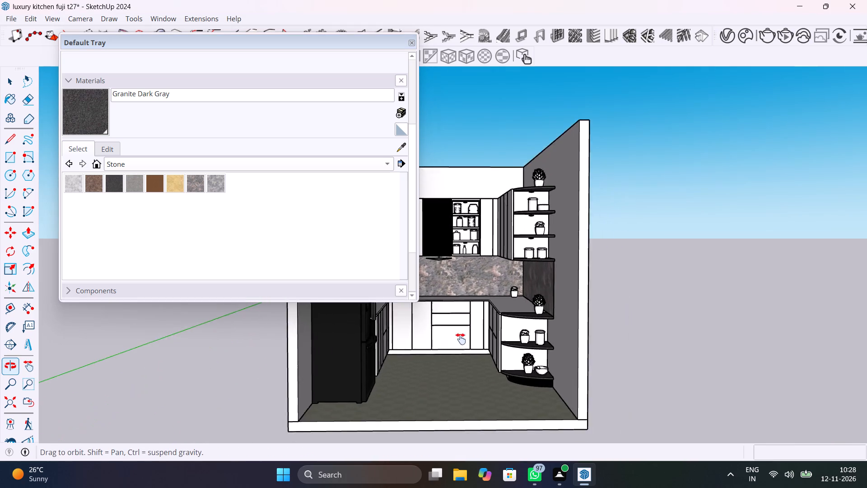
pyautogui.keyDown('shift'); pyautogui.moveTo(461, 339); pyautogui.dragTo(517, 380, button='middle'); pyautogui.keyUp('shift')
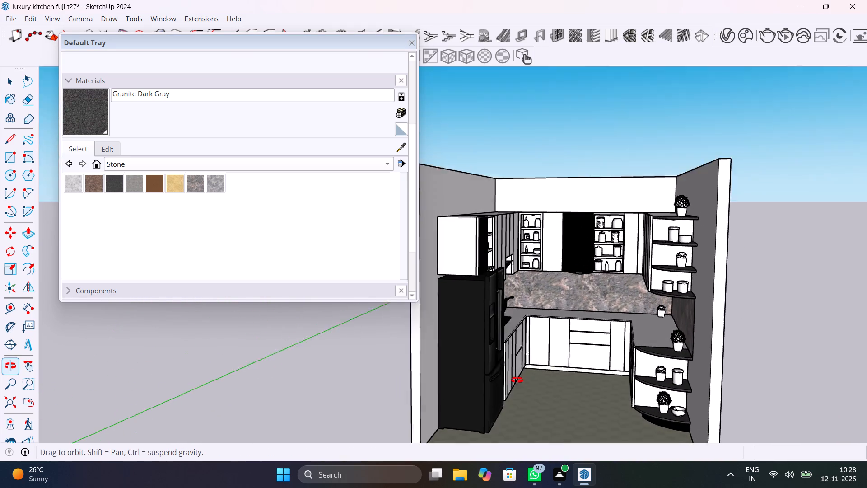
pyautogui.keyDown('shift'); pyautogui.moveTo(517, 380); pyautogui.dragTo(514, 375, button='middle'); pyautogui.keyUp('shift')
pyautogui.click(411, 42)
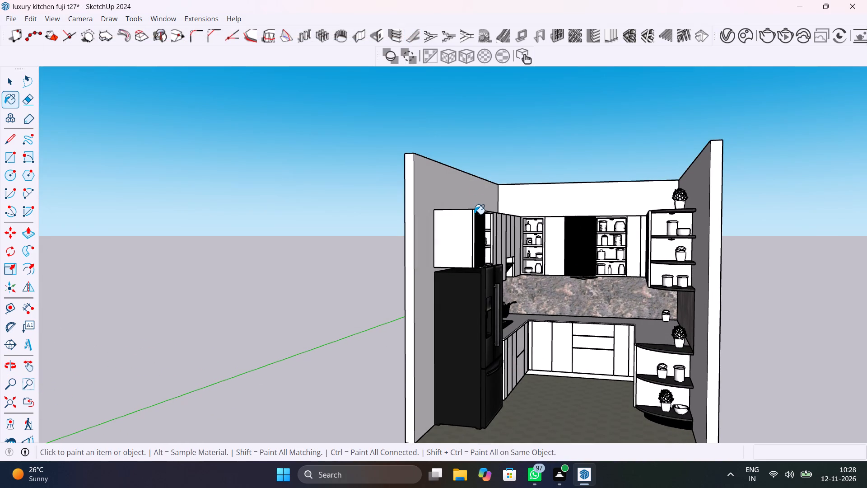
pyautogui.scroll(8, 483, 228)
pyautogui.press('space')
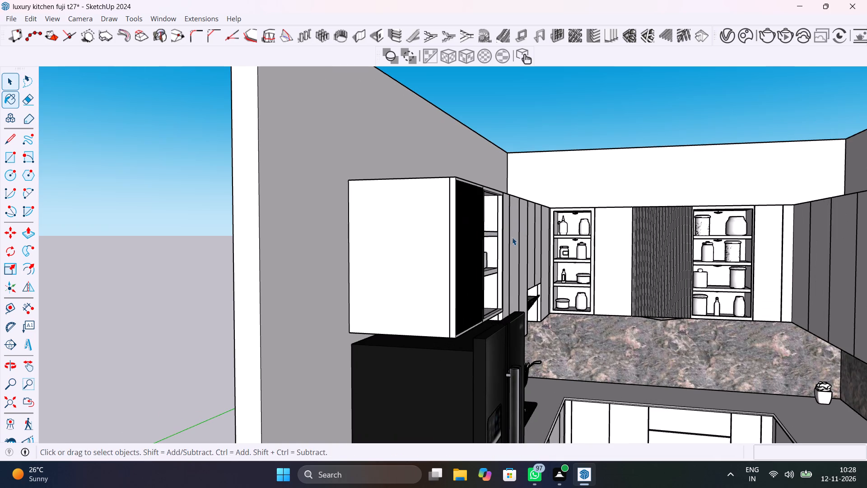
pyautogui.moveTo(525, 245); pyautogui.dragTo(456, 296, button='middle')
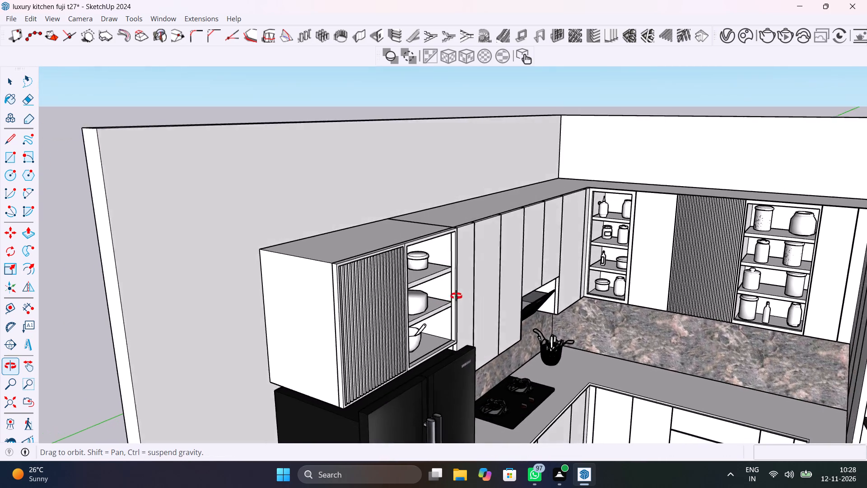
pyautogui.moveTo(456, 296); pyautogui.dragTo(566, 292, button='middle')
# Save the kitchen model.
pyautogui.hotkey('ctrl', 's')
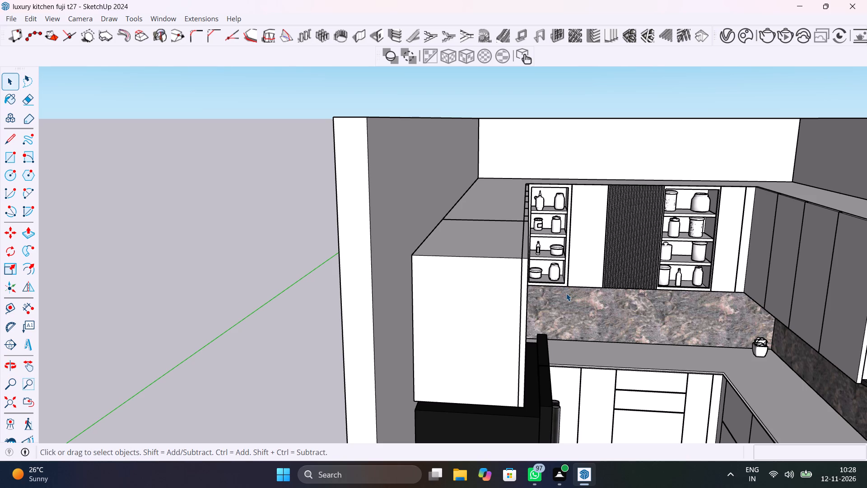
# Examine the kitchen's countertops, granite backsplash and corner shelves from several angles, close up and as a whole.
pyautogui.keyDown('shift'); pyautogui.moveTo(551, 287); pyautogui.dragTo(363, 222, button='middle'); pyautogui.keyUp('shift')
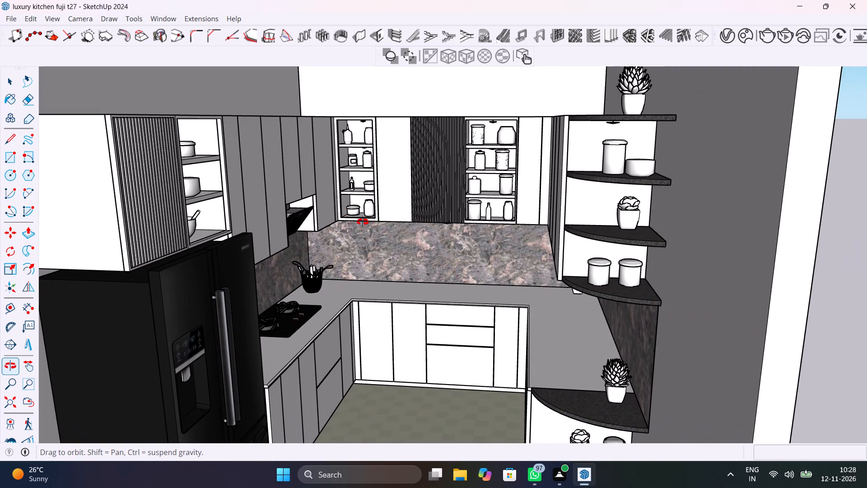
pyautogui.keyDown('shift'); pyautogui.moveTo(363, 222); pyautogui.dragTo(442, 269, button='middle'); pyautogui.keyUp('shift')
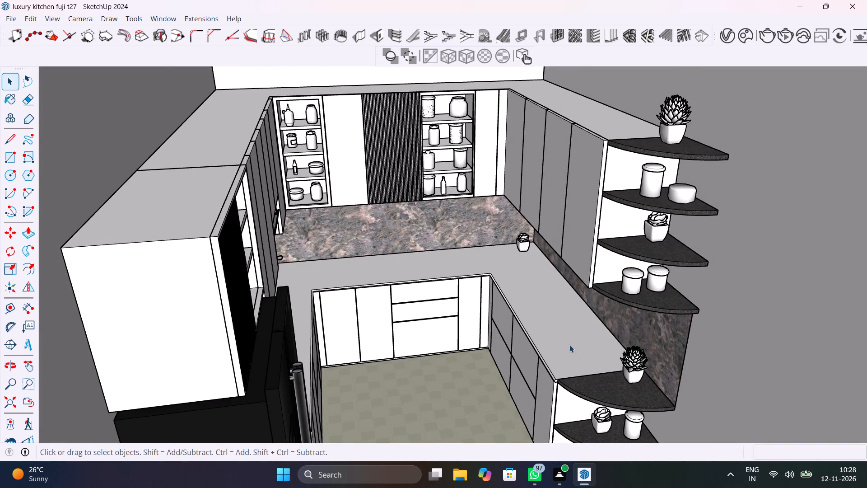
pyautogui.scroll(4, 569, 345)
pyautogui.keyDown('shift'); pyautogui.moveTo(564, 342); pyautogui.dragTo(535, 293, button='middle'); pyautogui.keyUp('shift')
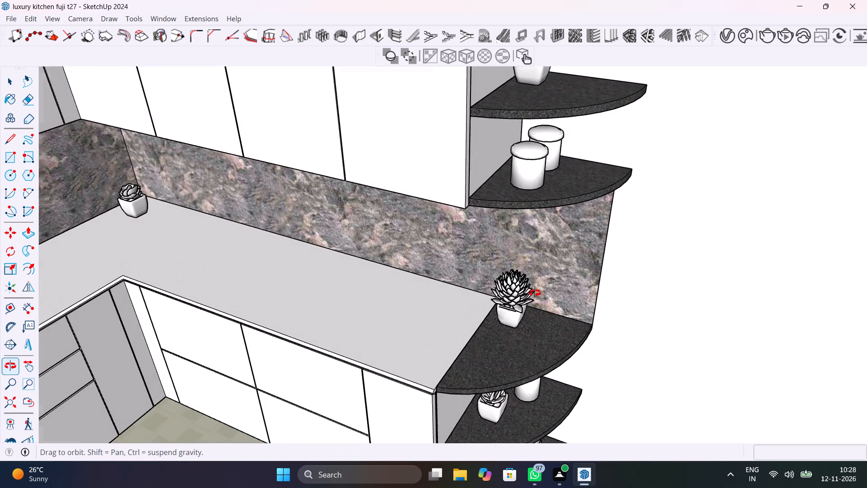
pyautogui.keyDown('shift'); pyautogui.moveTo(535, 293); pyautogui.dragTo(538, 292, button='middle'); pyautogui.keyUp('shift')
pyautogui.scroll(1, 278, 286)
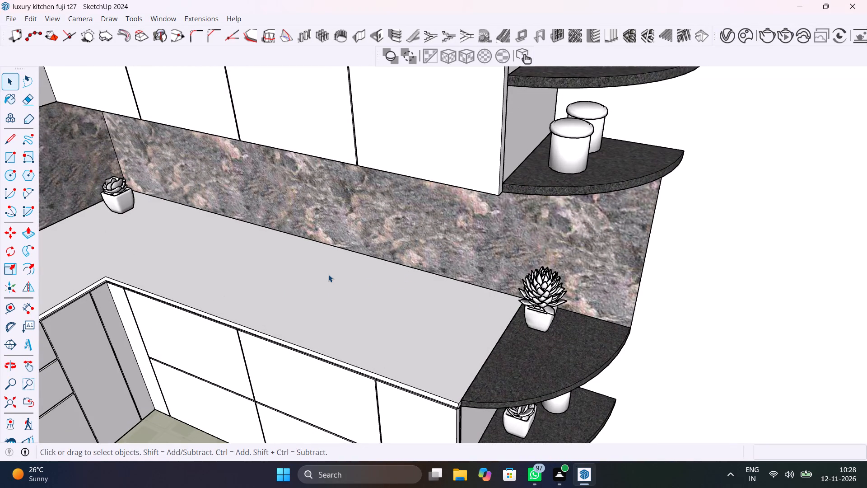
pyautogui.scroll(-2, 328, 274)
pyautogui.moveTo(349, 317); pyautogui.dragTo(419, 328, button='middle')
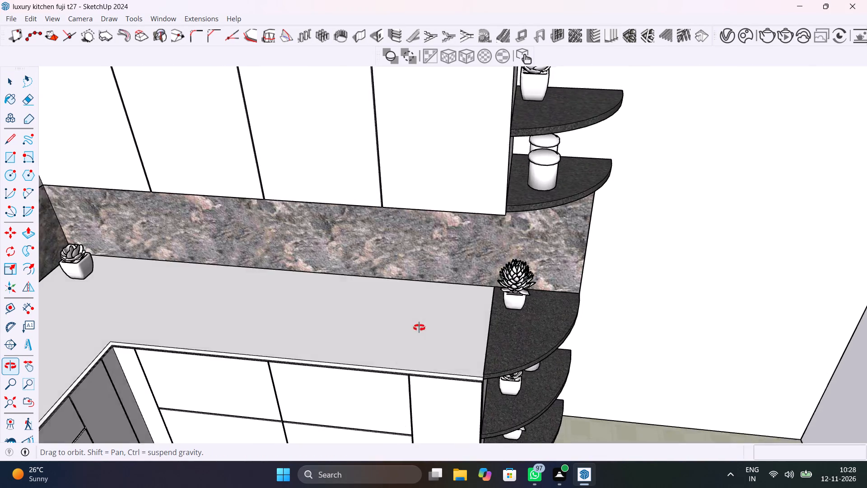
pyautogui.moveTo(419, 328); pyautogui.dragTo(402, 341, button='middle')
pyautogui.scroll(6, 275, 308)
pyautogui.moveTo(276, 308); pyautogui.dragTo(443, 201, button='middle')
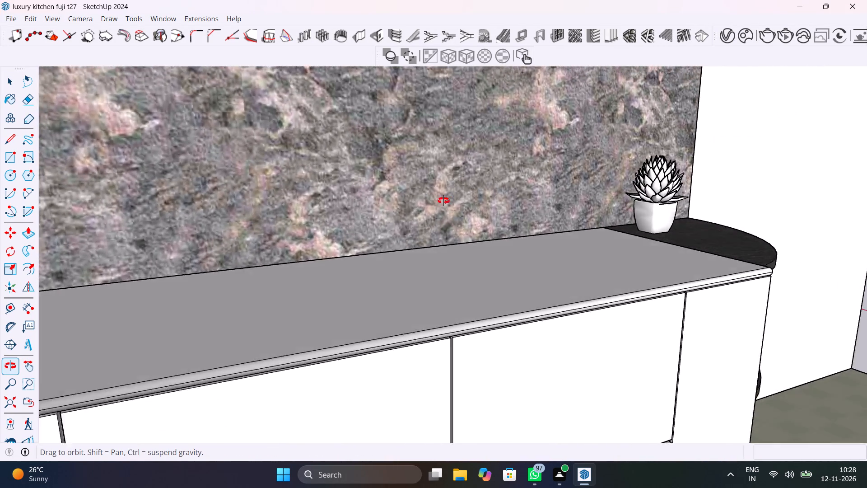
pyautogui.moveTo(443, 201); pyautogui.dragTo(48, 222, button='middle')
pyautogui.scroll(1, 48, 222)
pyautogui.scroll(-17, 219, 230)
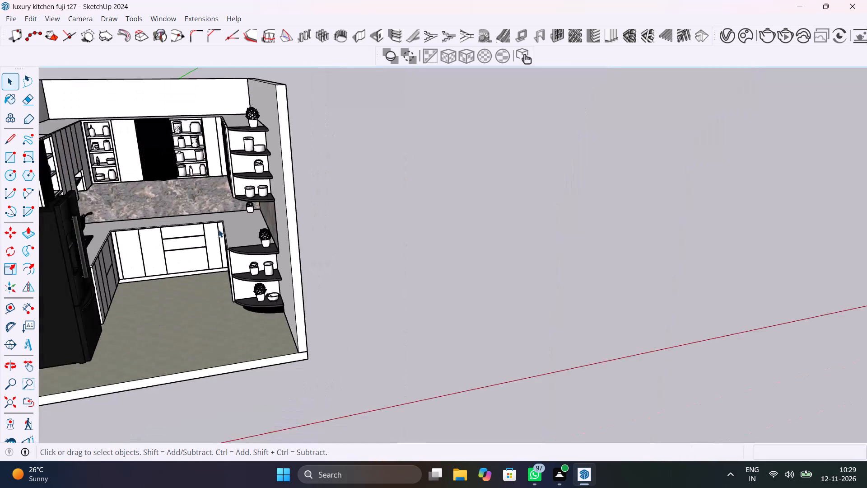
pyautogui.scroll(-1, 219, 230)
pyautogui.moveTo(247, 276); pyautogui.dragTo(491, 285, button='middle')
# Save the kitchen model.
pyautogui.hotkey('ctrl', 's')
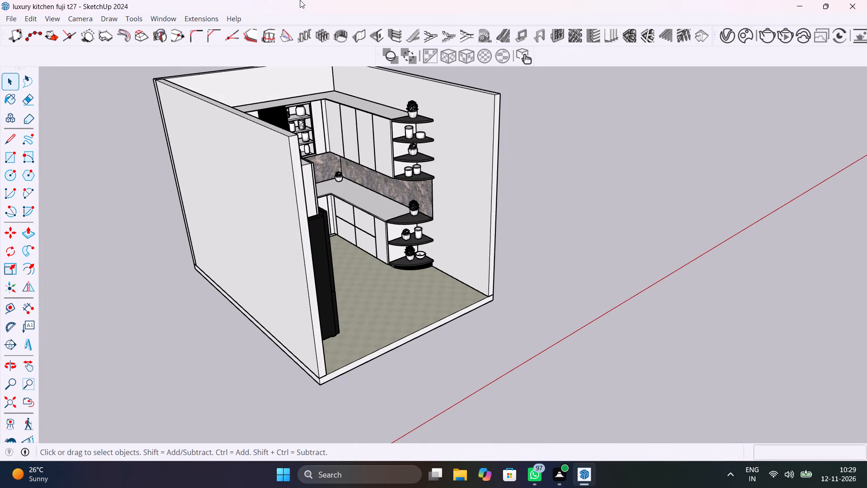
# Search the online Chaos Cosmos library for "sink".
pyautogui.click(749, 39)
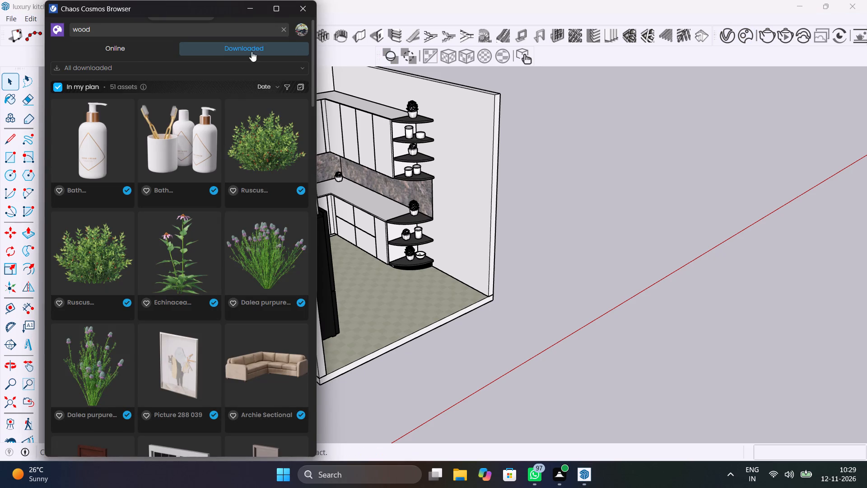
pyautogui.click(125, 49)
pyautogui.click(215, 26)
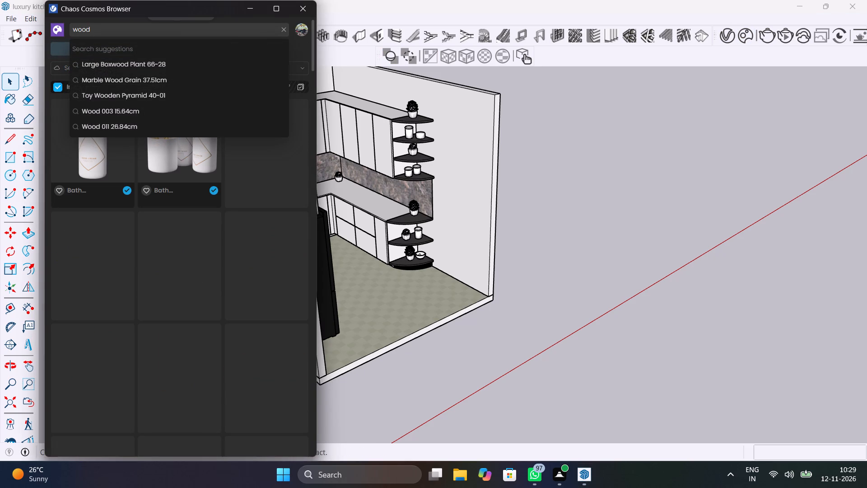
pyautogui.press('BackSpace')
pyautogui.press('BackSpace')
pyautogui.press('BackSpace')
pyautogui.press('BackSpace')
pyautogui.press('BackSpace')
pyautogui.press('BackSpace')
pyautogui.press('BackSpace')
pyautogui.press('BackSpace')
pyautogui.press('BackSpace')
pyautogui.press('BackSpace')
pyautogui.press('BackSpace')
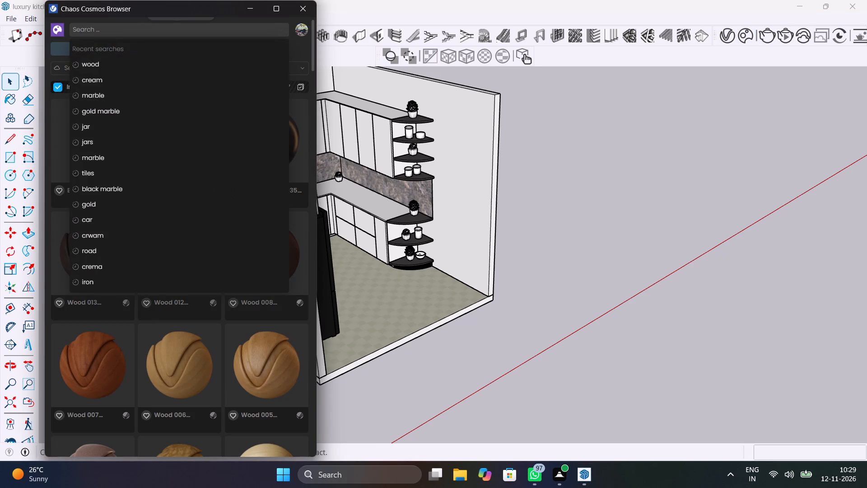
pyautogui.write('sink')
pyautogui.press('Return')
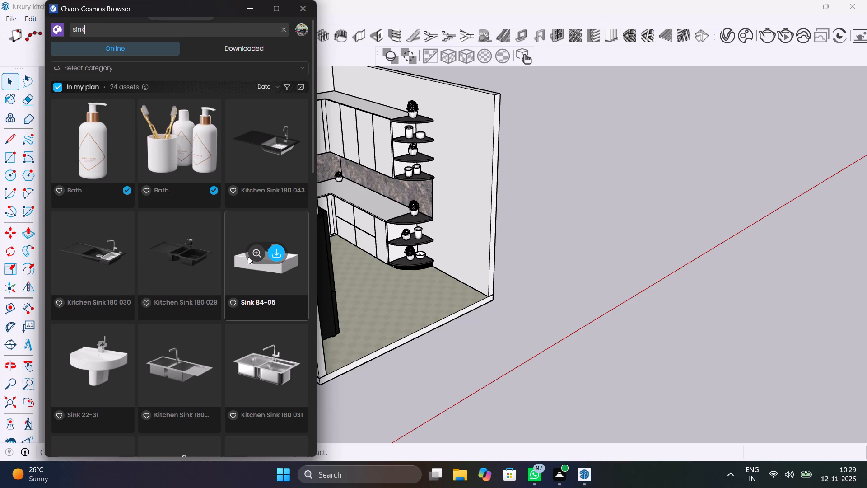
# Look through the sink models on offer for one that suits the kitchen countertop.
pyautogui.scroll(-5, 248, 257)
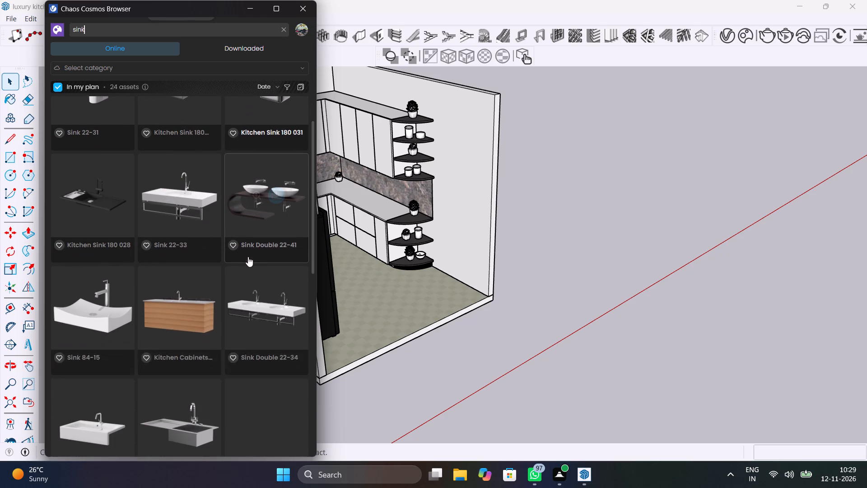
pyautogui.scroll(-4, 248, 257)
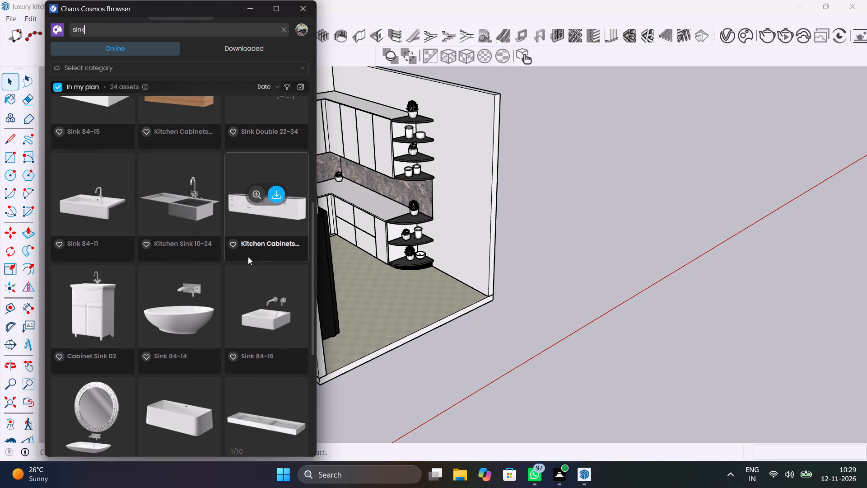
pyautogui.scroll(-3, 248, 257)
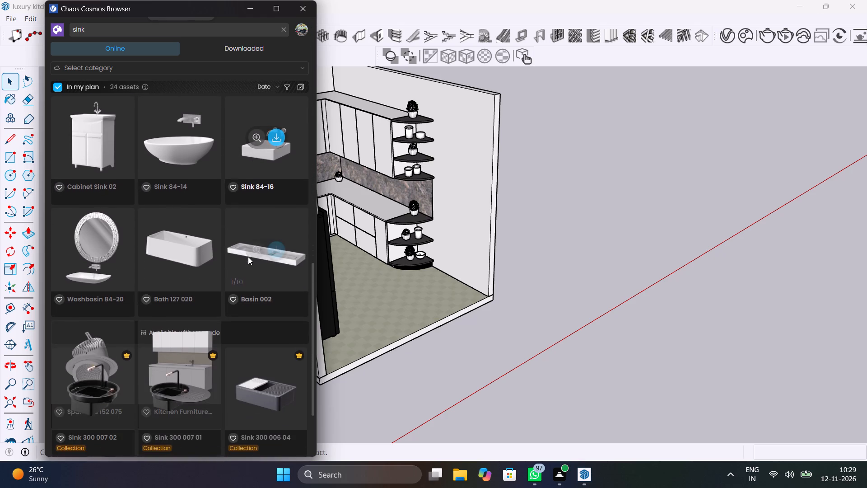
pyautogui.scroll(-5, 248, 257)
pyautogui.scroll(5, 248, 257)
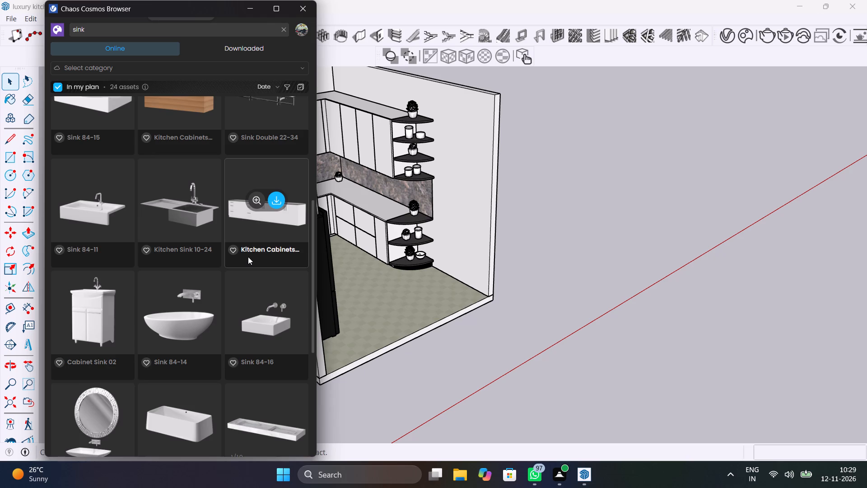
pyautogui.scroll(5, 248, 257)
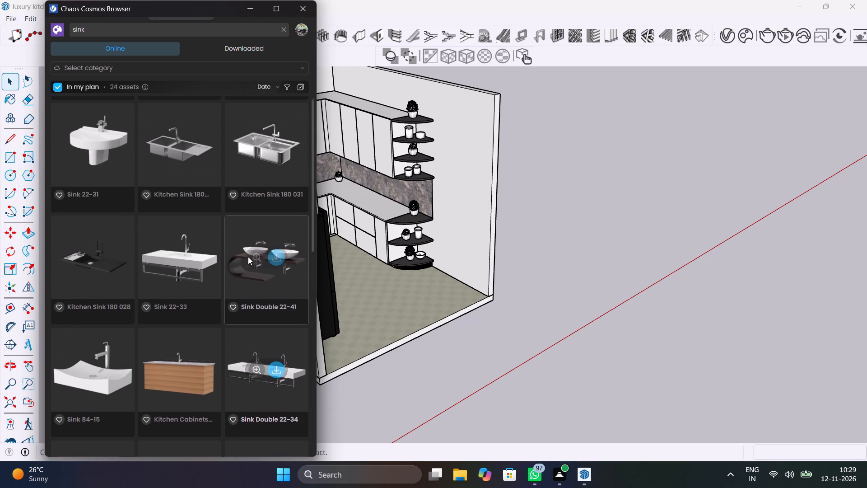
pyautogui.scroll(2, 248, 257)
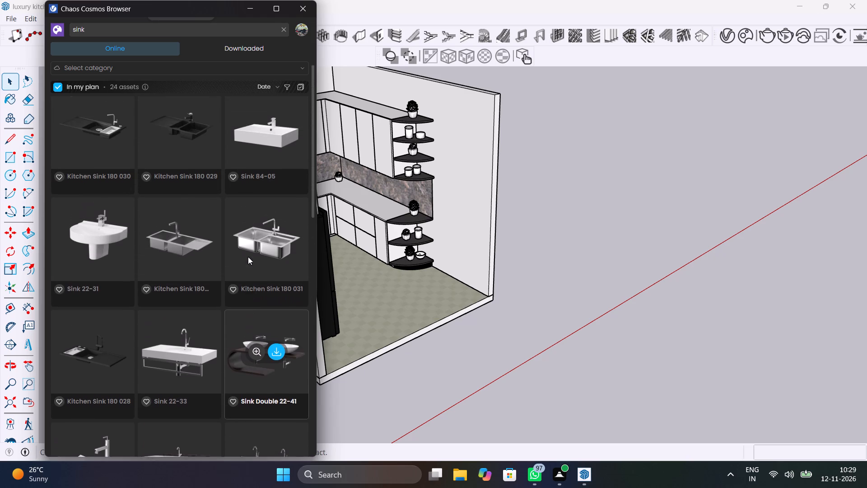
pyautogui.scroll(2, 248, 257)
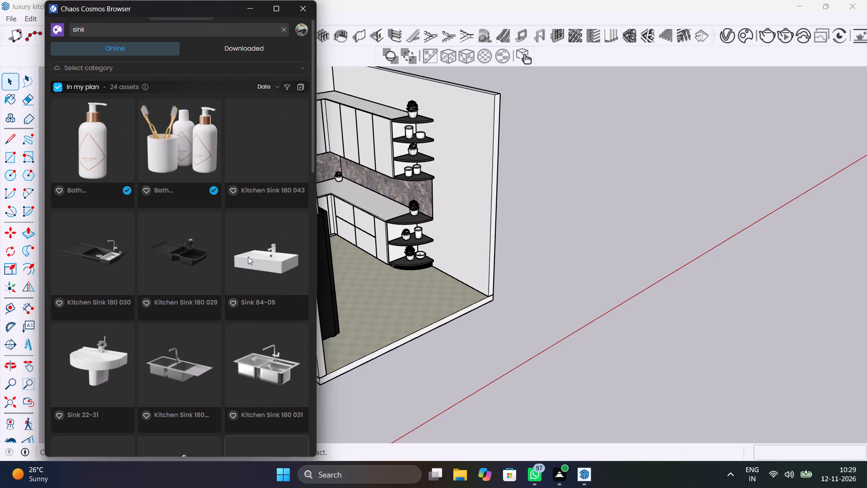
pyautogui.scroll(2, 248, 257)
pyautogui.scroll(-2, 248, 257)
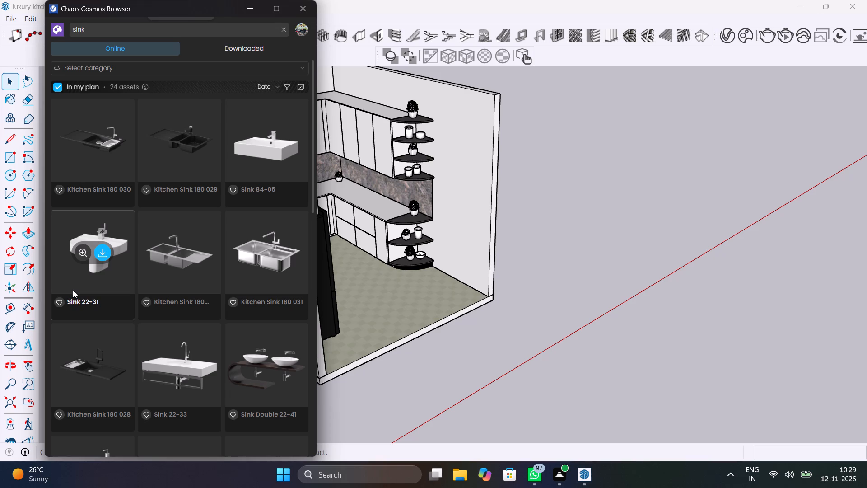
pyautogui.scroll(-1, 73, 290)
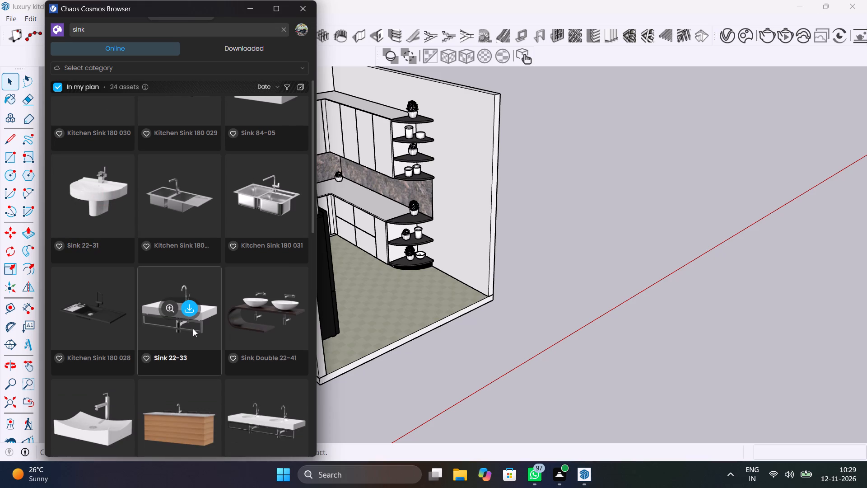
pyautogui.scroll(2, 196, 255)
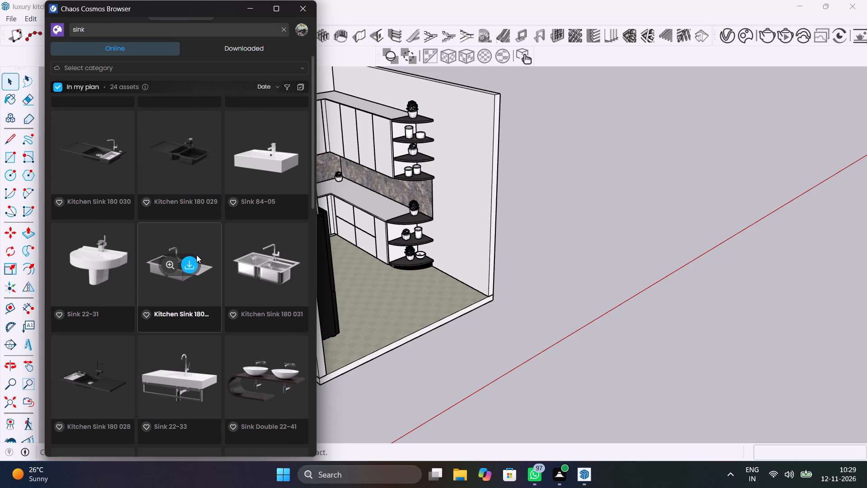
pyautogui.scroll(1, 196, 255)
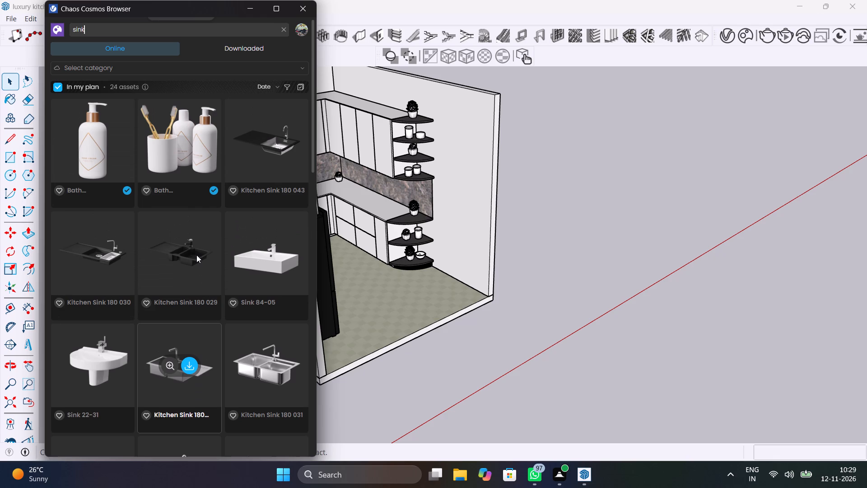
# Download Kitchen Sink 180 043 and place it on the ground outside the kitchen room.
pyautogui.click(277, 134)
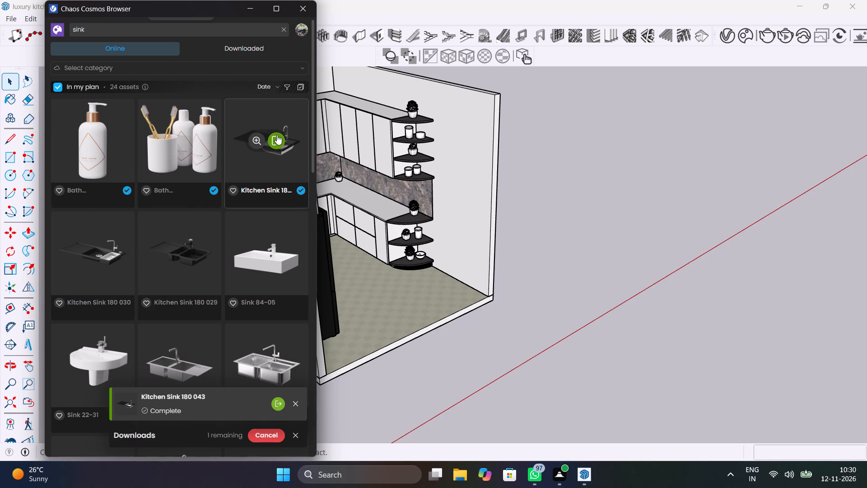
pyautogui.click(277, 135)
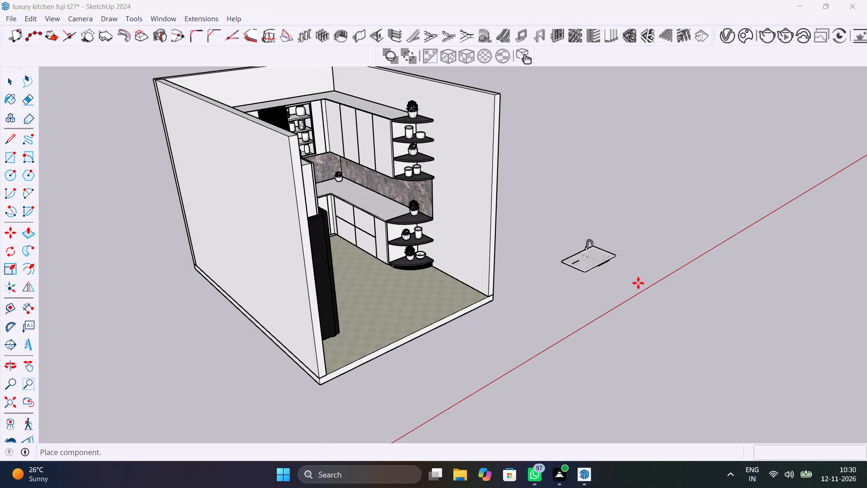
pyautogui.click(646, 317)
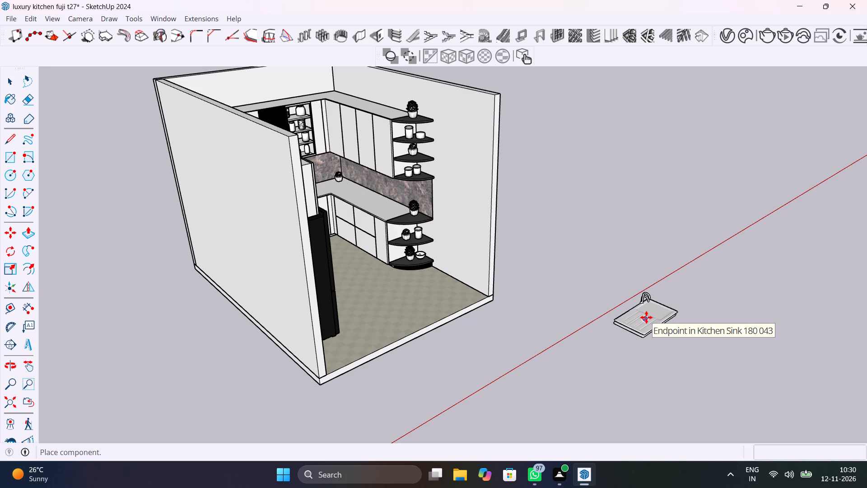
pyautogui.press('space')
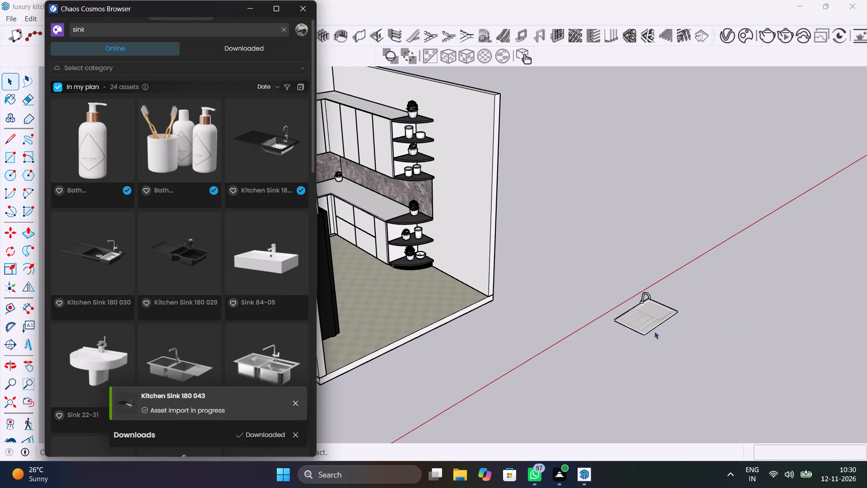
# Rotate the placed kitchen sink 90 degrees about the vertical axis and close the asset library.
pyautogui.scroll(4, 654, 330)
pyautogui.moveTo(658, 338); pyautogui.dragTo(431, 314, button='middle')
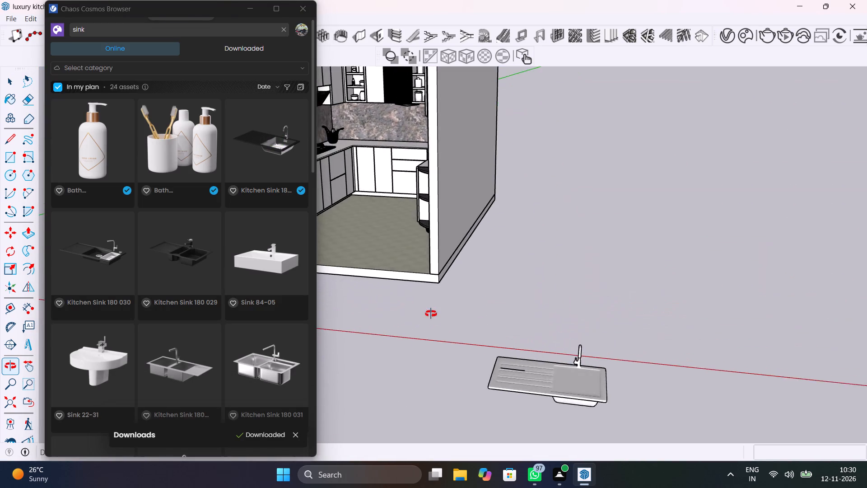
pyautogui.moveTo(431, 314); pyautogui.dragTo(572, 296, button='middle')
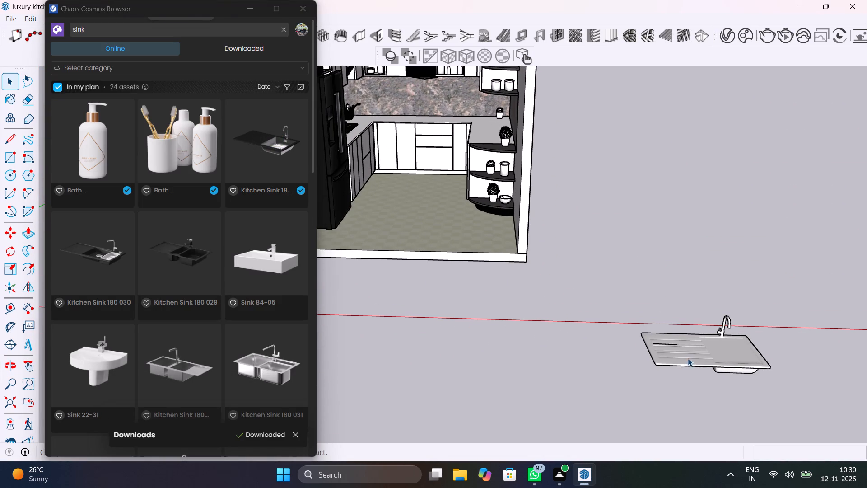
pyautogui.click(700, 360)
pyautogui.press('q')
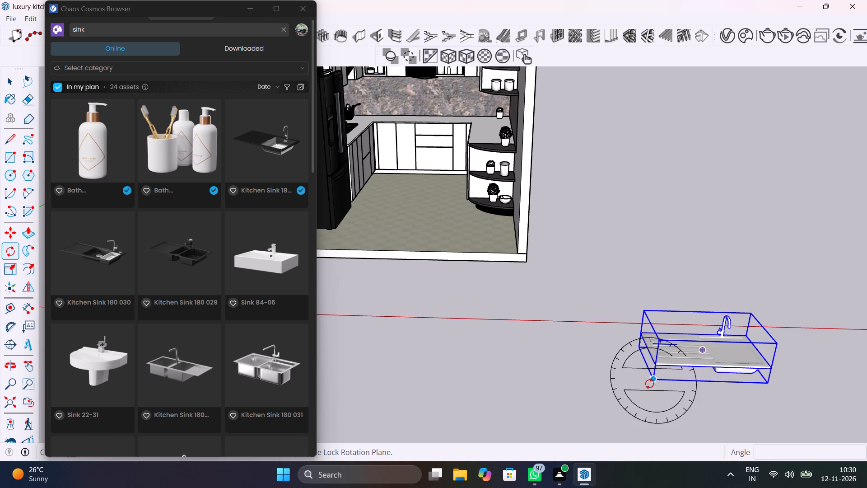
pyautogui.press('Up')
pyautogui.click(658, 383)
pyautogui.click(553, 377)
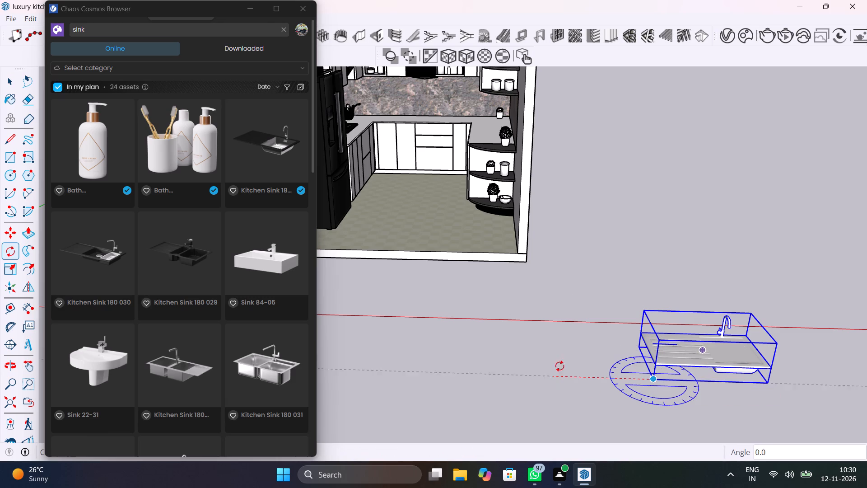
pyautogui.write('90')
pyautogui.press('Return')
pyautogui.press('space')
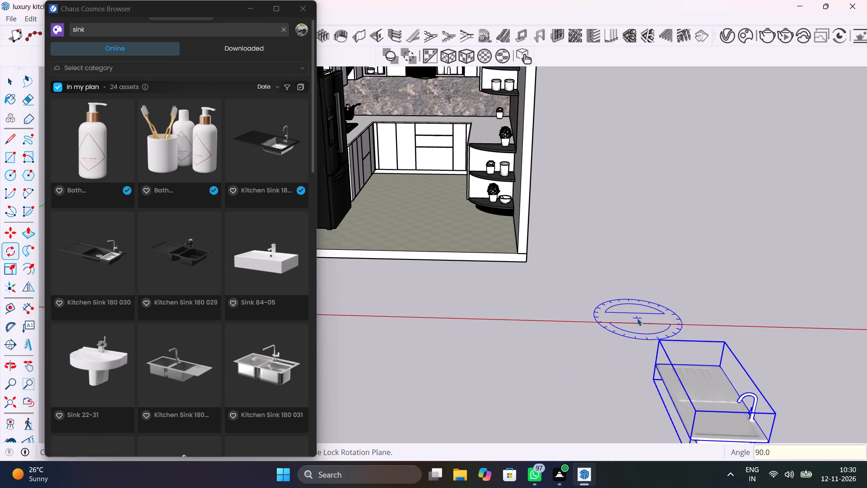
pyautogui.click(563, 382)
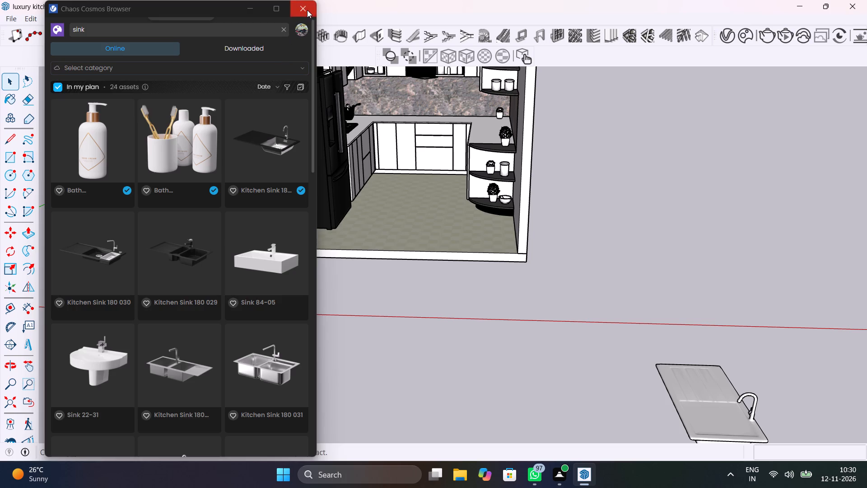
pyautogui.click(307, 9)
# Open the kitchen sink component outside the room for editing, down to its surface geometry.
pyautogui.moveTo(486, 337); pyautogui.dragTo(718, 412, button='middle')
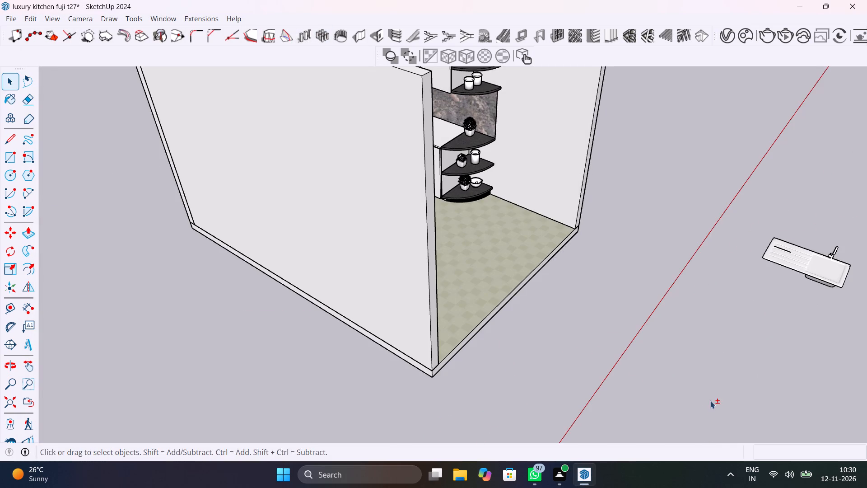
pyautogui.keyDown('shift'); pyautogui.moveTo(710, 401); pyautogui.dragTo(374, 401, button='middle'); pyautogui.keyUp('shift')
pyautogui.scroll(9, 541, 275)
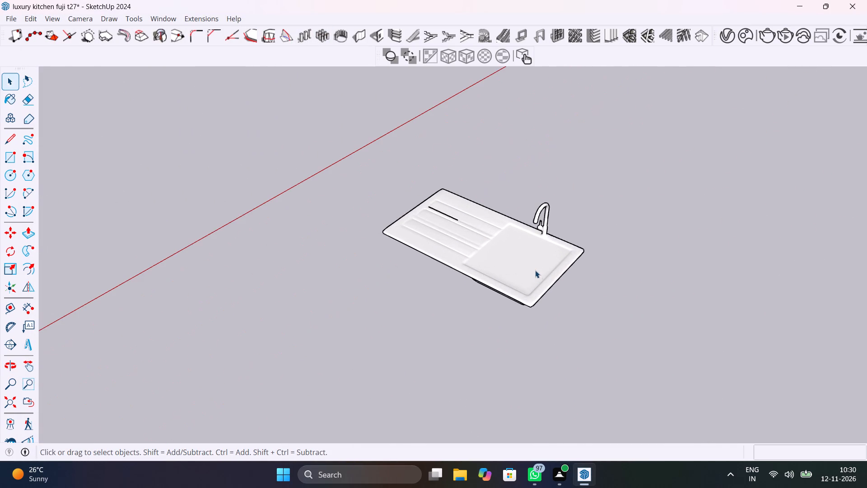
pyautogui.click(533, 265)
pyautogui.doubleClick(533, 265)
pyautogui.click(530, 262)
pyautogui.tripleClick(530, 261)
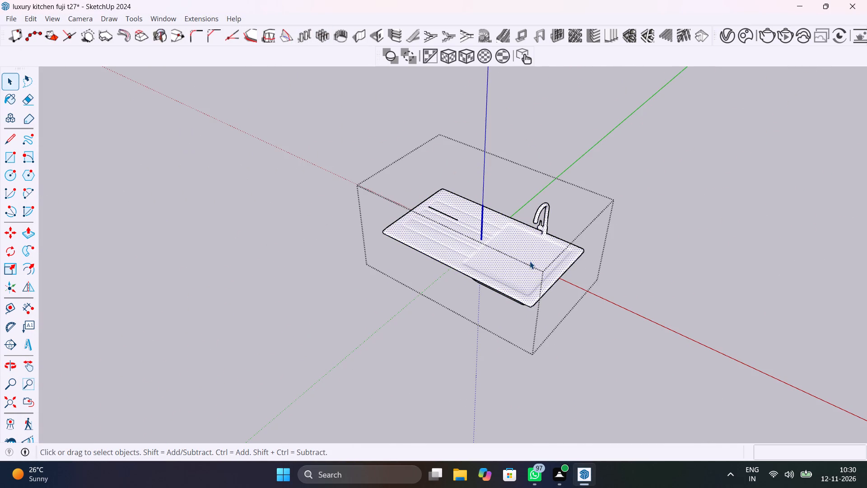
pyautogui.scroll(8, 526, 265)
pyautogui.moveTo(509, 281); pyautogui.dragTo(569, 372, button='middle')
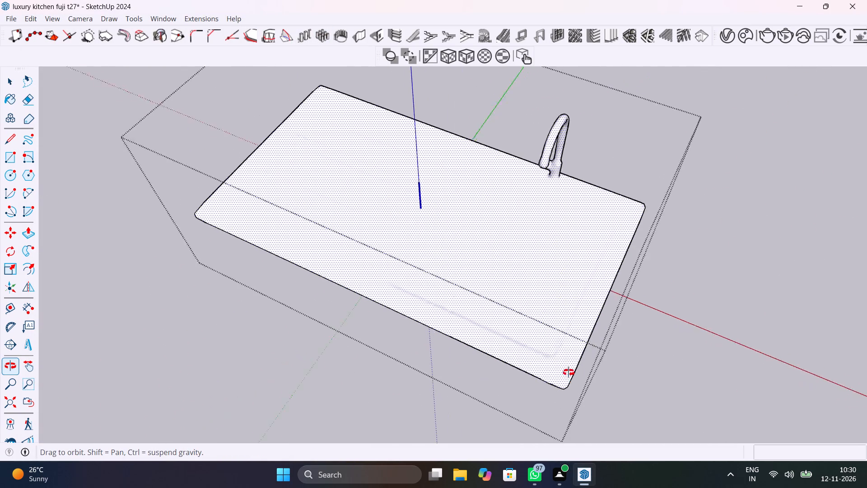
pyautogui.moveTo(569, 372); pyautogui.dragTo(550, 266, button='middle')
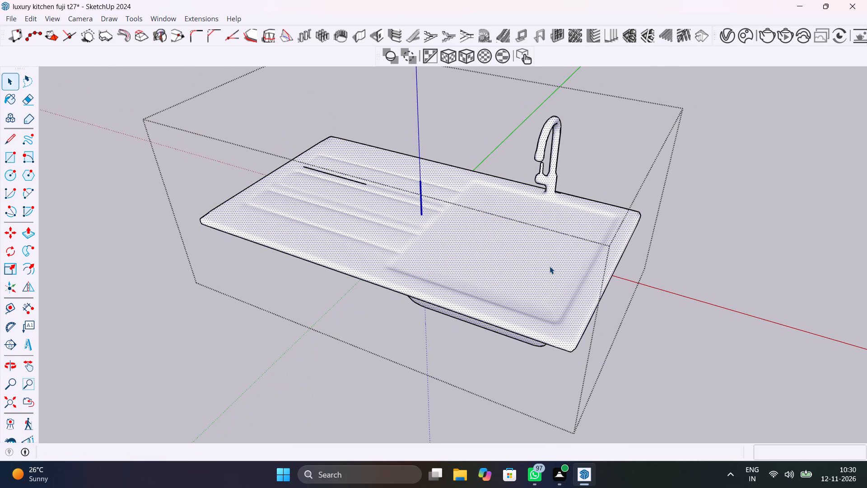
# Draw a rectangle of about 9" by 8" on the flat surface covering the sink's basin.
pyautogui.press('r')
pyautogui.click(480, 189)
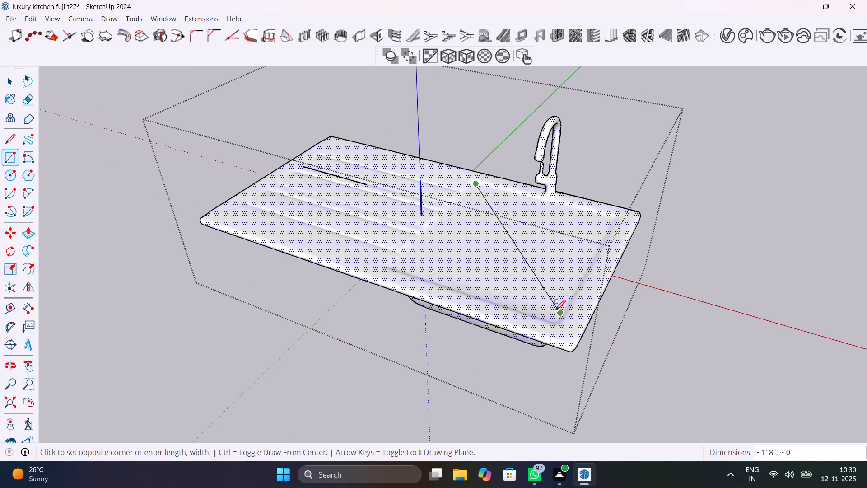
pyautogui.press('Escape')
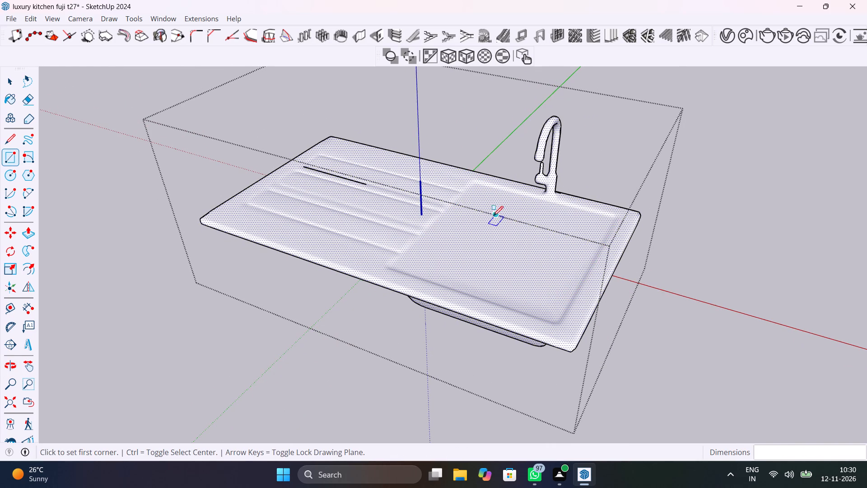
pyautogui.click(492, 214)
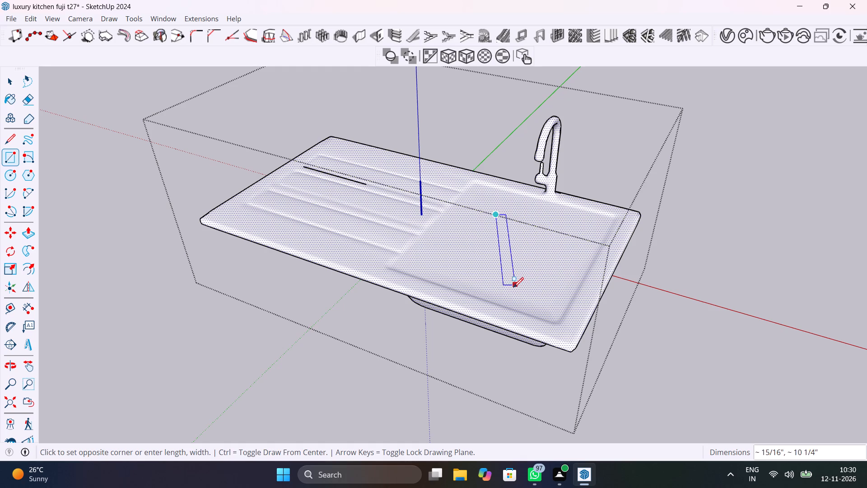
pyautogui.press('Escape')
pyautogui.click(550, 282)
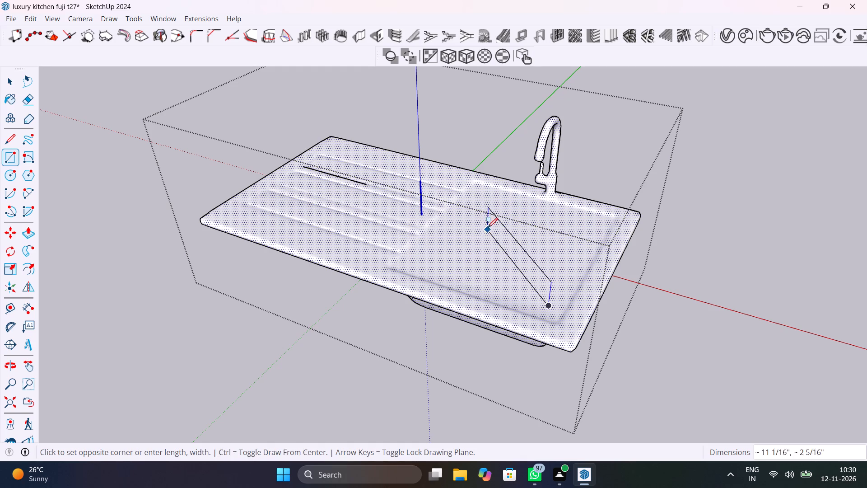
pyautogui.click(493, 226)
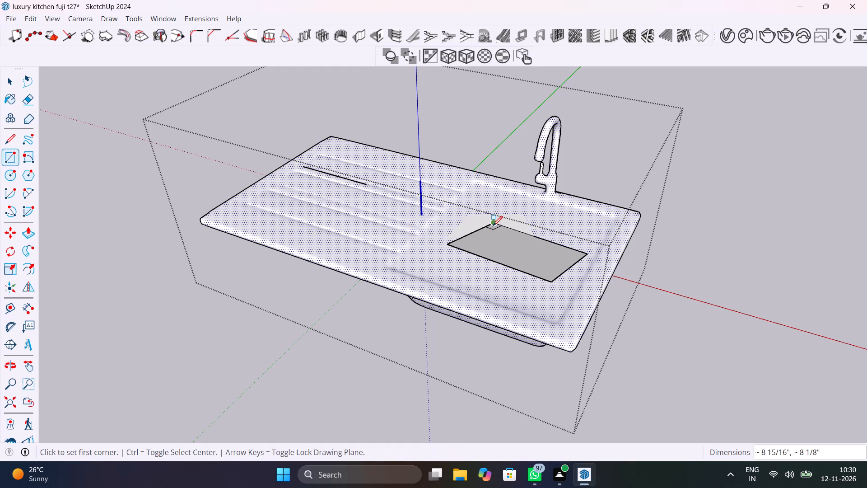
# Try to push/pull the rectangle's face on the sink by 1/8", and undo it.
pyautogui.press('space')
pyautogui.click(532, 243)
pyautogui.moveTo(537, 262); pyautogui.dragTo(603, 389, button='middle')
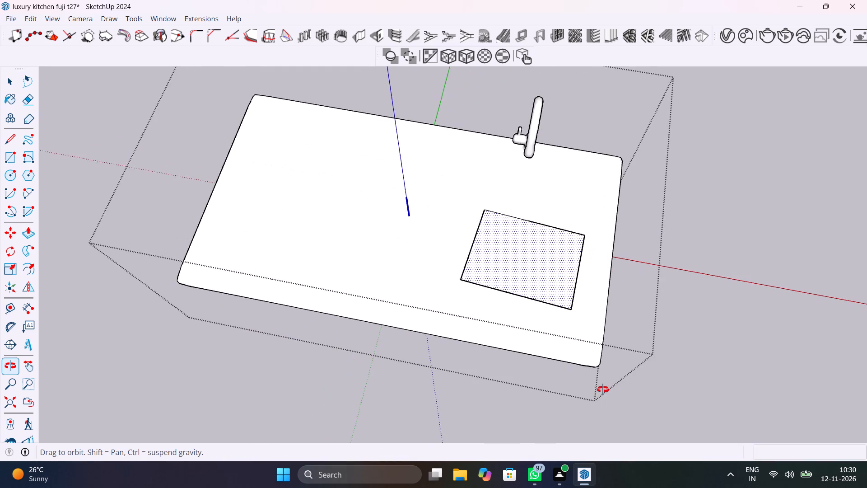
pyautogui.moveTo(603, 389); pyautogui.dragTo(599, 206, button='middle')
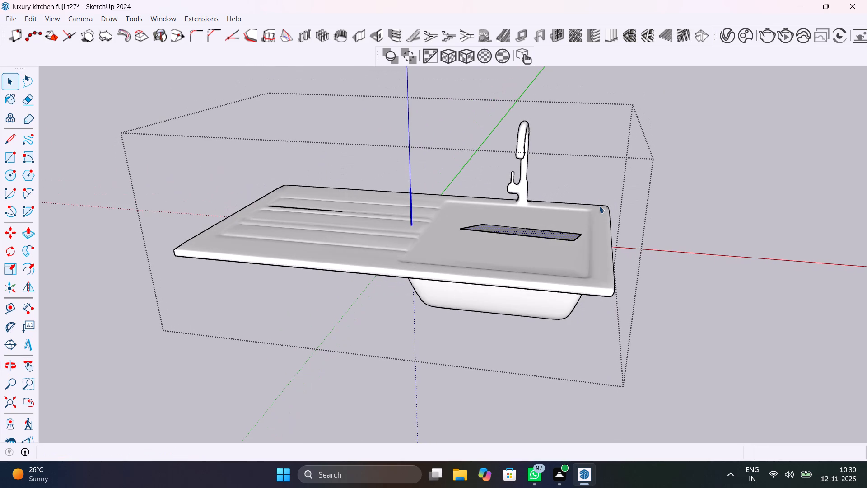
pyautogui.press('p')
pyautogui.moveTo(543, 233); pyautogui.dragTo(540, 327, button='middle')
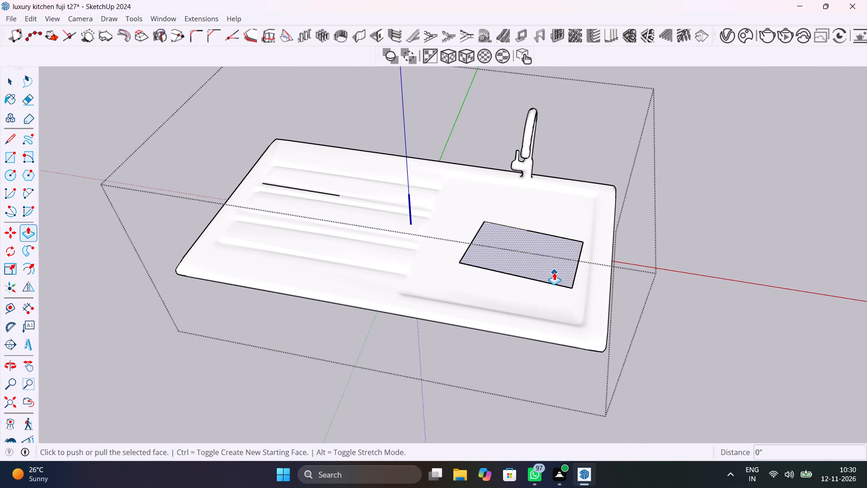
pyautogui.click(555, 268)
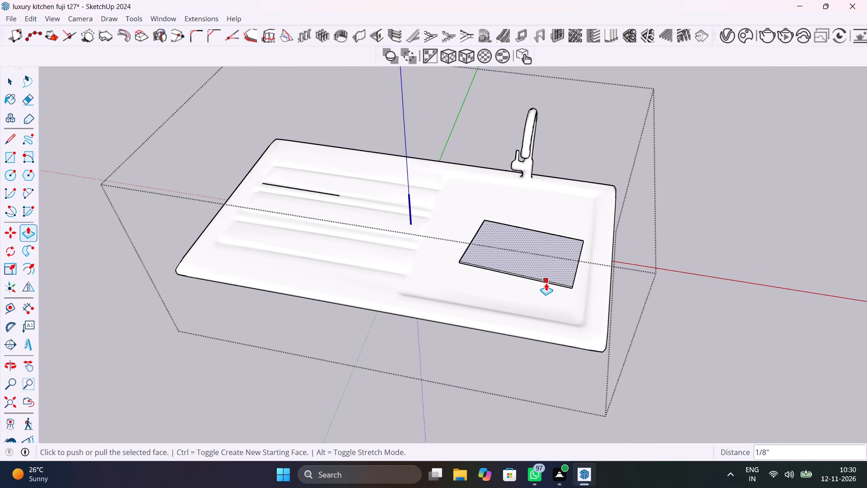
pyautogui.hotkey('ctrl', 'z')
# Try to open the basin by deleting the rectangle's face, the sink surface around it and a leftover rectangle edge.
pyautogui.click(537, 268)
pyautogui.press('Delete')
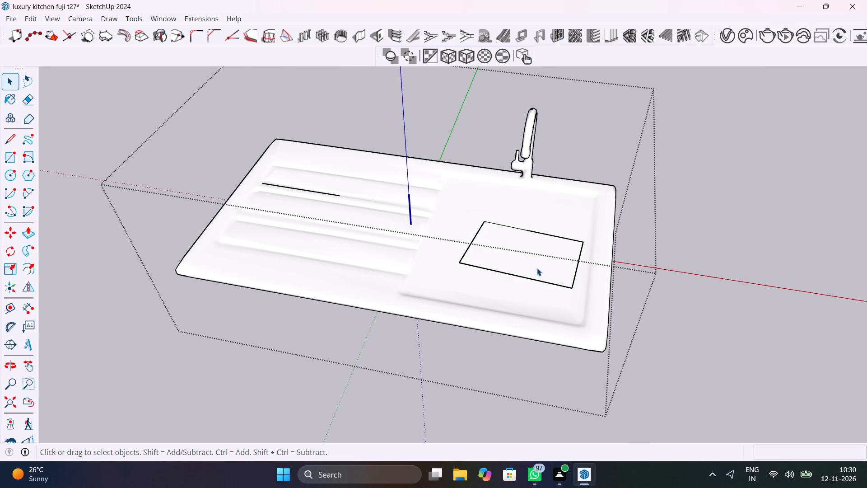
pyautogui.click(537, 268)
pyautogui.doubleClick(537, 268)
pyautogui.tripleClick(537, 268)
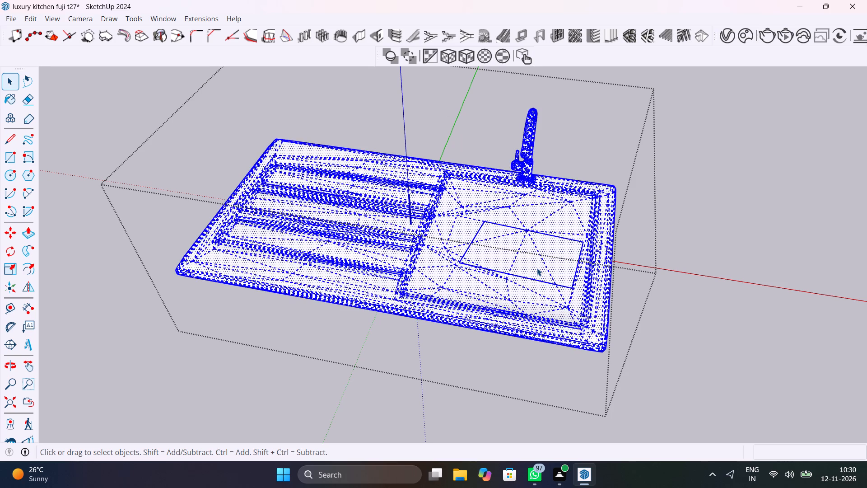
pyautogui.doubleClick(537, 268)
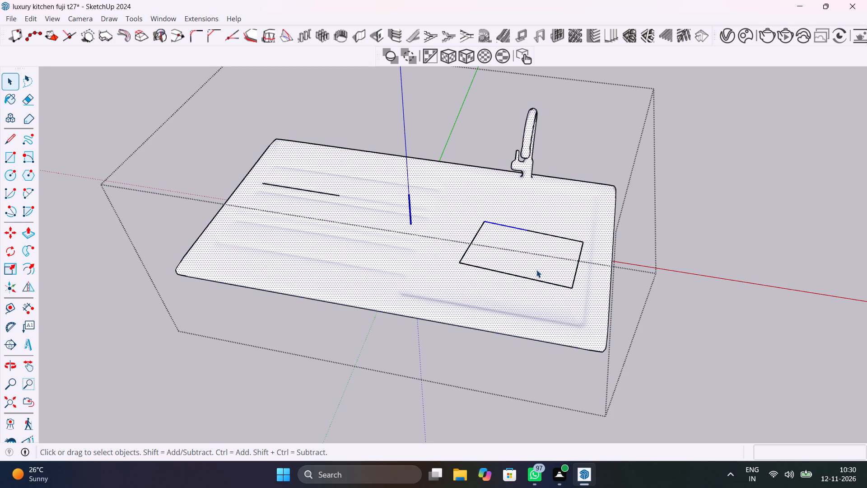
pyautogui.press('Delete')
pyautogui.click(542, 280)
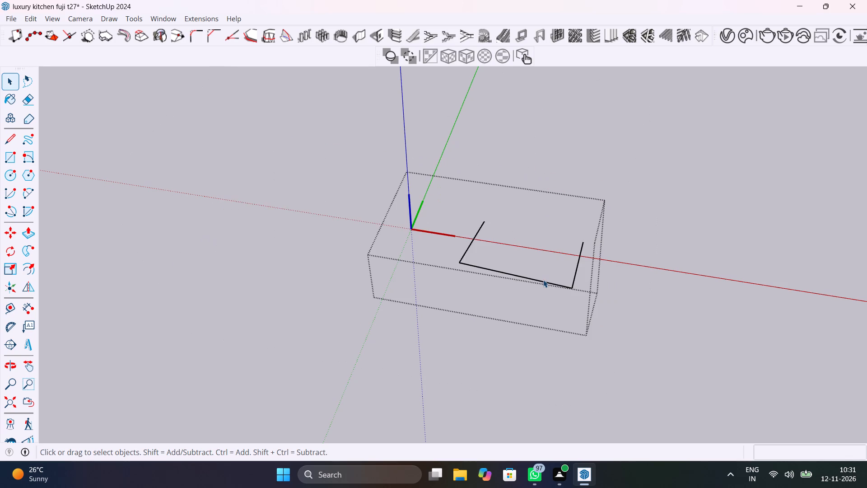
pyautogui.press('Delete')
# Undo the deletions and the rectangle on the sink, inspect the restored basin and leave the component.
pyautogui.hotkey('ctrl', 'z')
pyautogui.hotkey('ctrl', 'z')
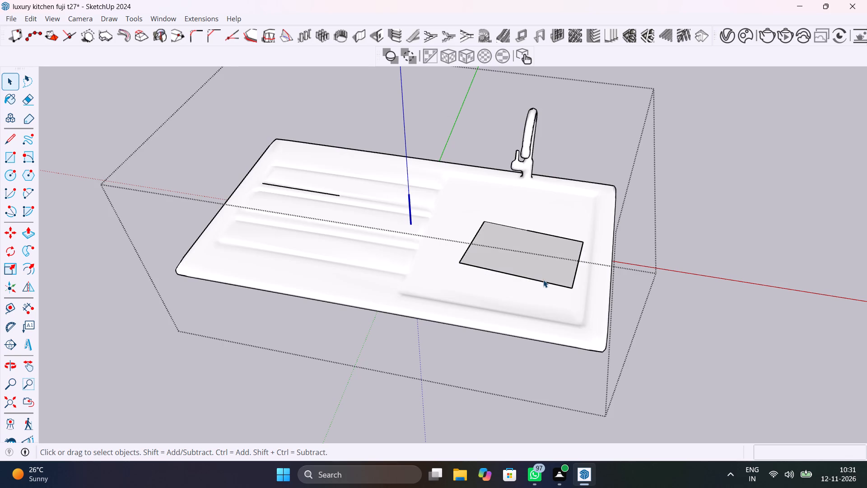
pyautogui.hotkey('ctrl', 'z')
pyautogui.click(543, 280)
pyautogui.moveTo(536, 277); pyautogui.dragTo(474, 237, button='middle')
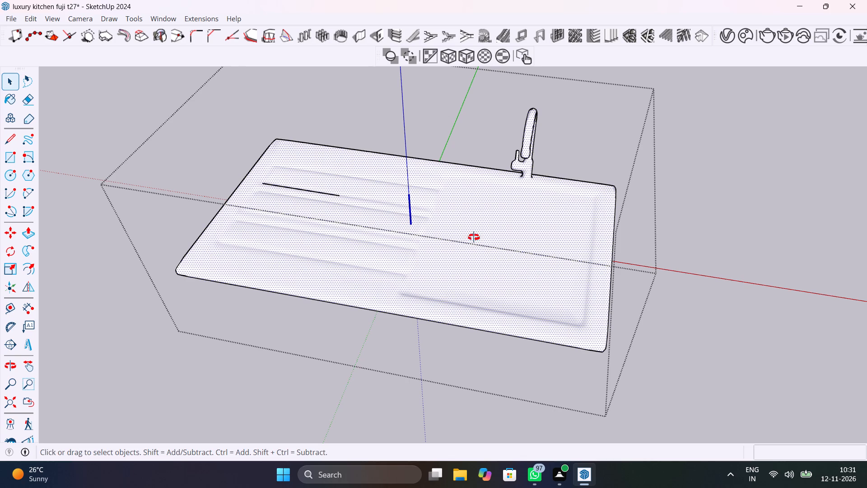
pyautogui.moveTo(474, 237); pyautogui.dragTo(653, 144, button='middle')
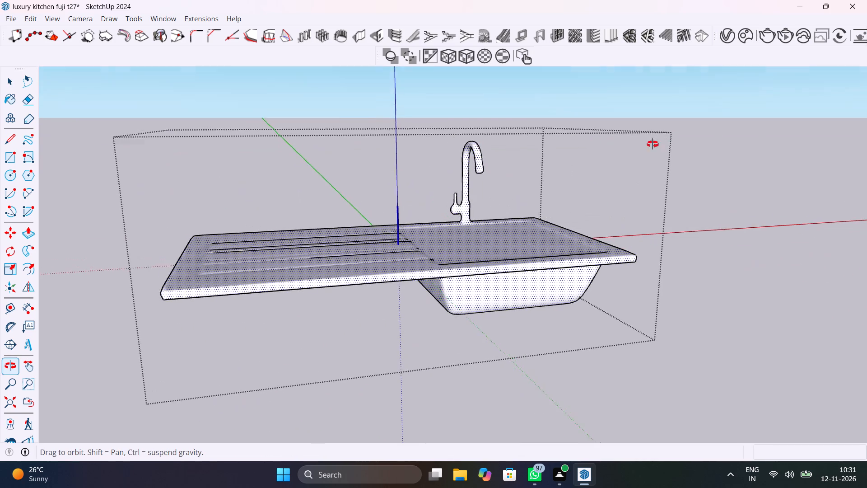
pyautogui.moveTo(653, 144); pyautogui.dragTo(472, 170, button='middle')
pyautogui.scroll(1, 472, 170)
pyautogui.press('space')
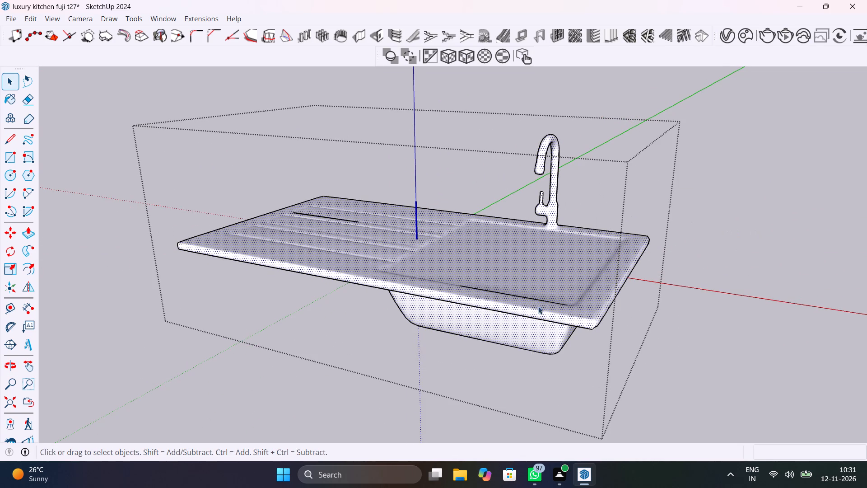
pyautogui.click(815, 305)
# Move the kitchen sink by its lower front corner from the ground outside onto the countertop before the granite backsplash.
pyautogui.press('m')
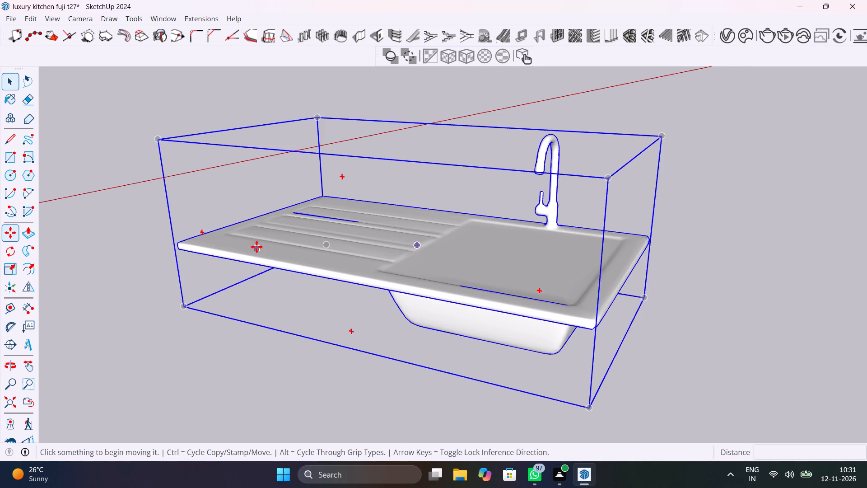
pyautogui.click(593, 329)
pyautogui.scroll(-20, 370, 297)
pyautogui.scroll(-7, 370, 297)
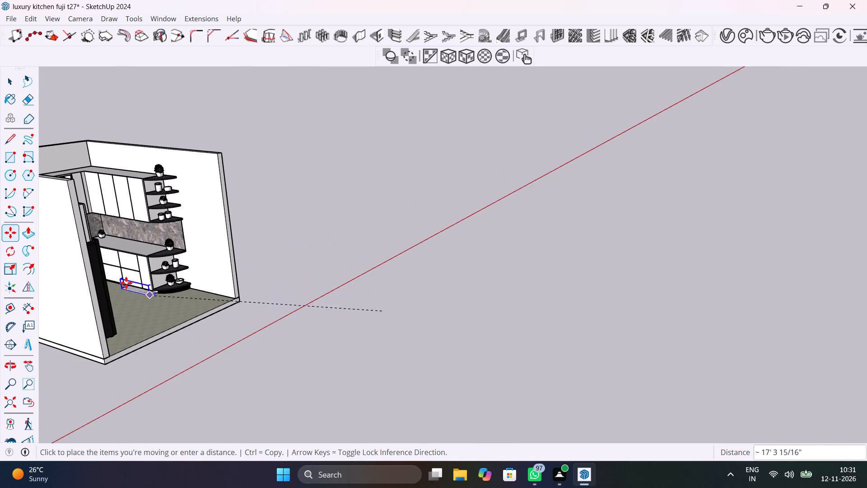
pyautogui.scroll(16, 128, 263)
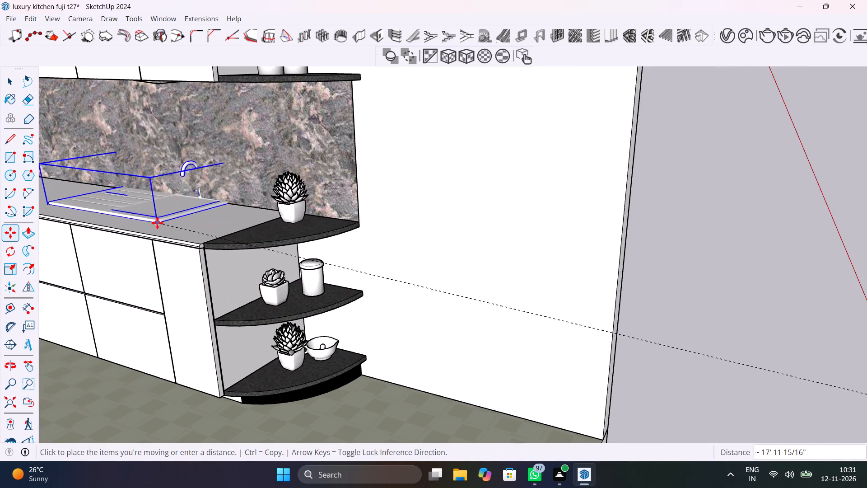
pyautogui.scroll(10, 148, 229)
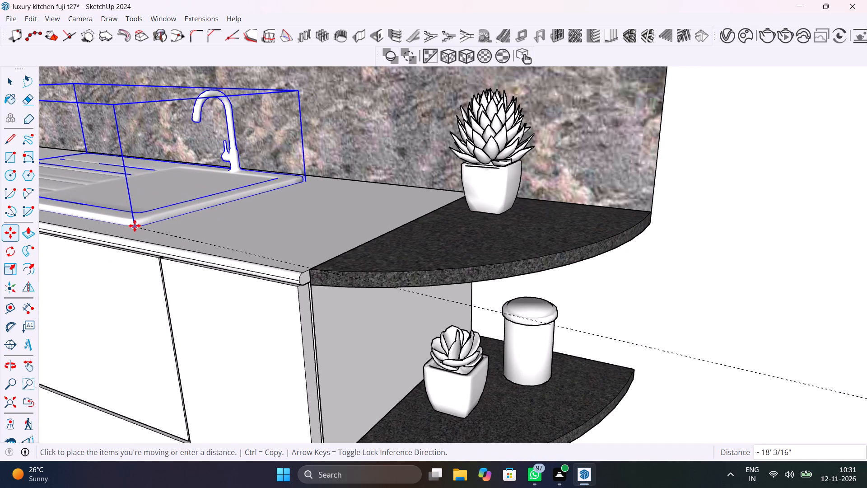
pyautogui.click(121, 221)
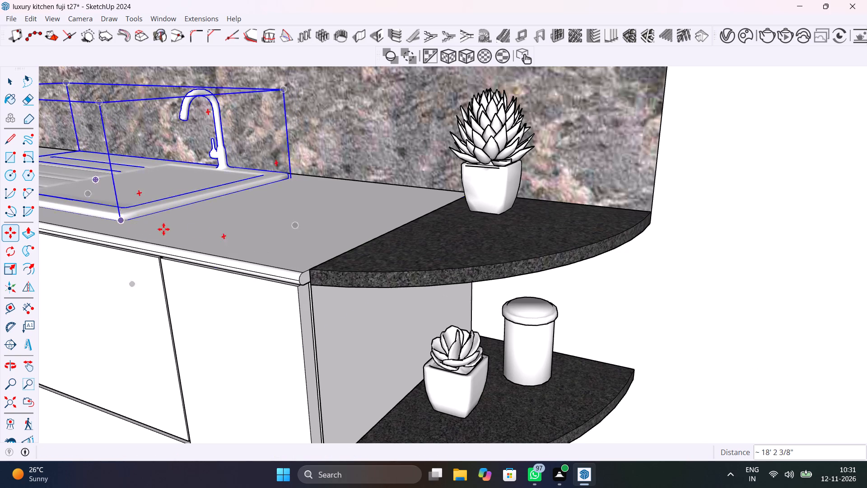
pyautogui.scroll(-6, 210, 236)
pyautogui.press('space')
pyautogui.click(602, 265)
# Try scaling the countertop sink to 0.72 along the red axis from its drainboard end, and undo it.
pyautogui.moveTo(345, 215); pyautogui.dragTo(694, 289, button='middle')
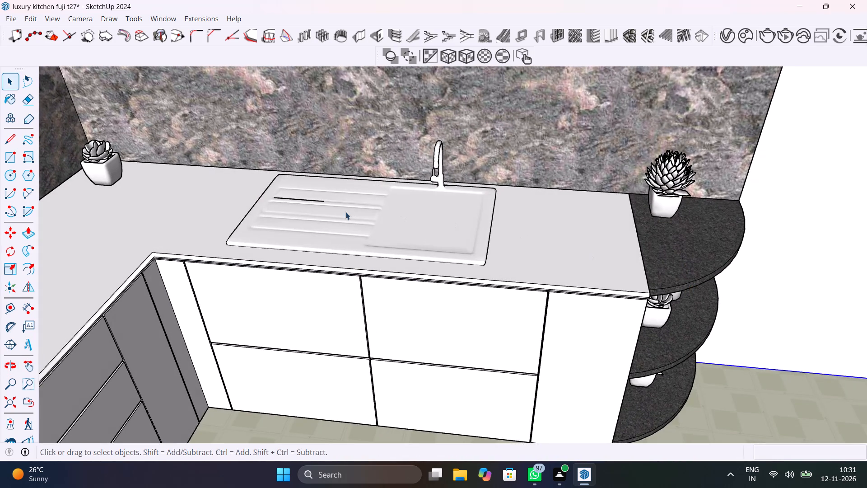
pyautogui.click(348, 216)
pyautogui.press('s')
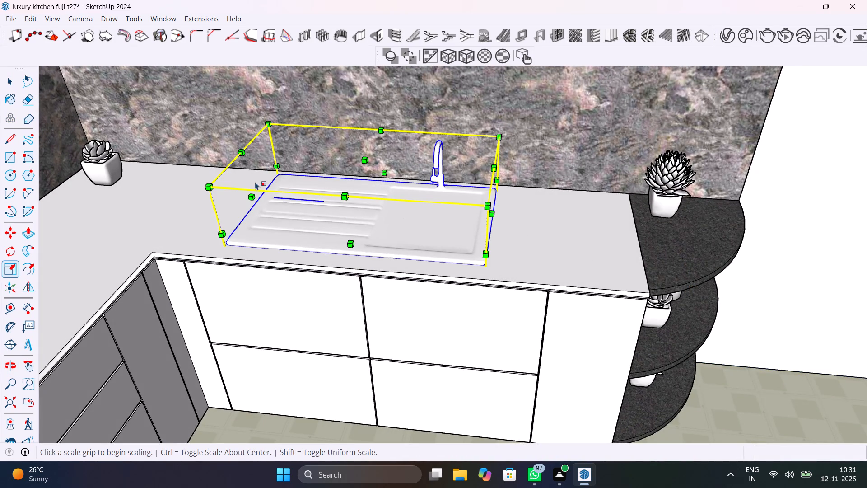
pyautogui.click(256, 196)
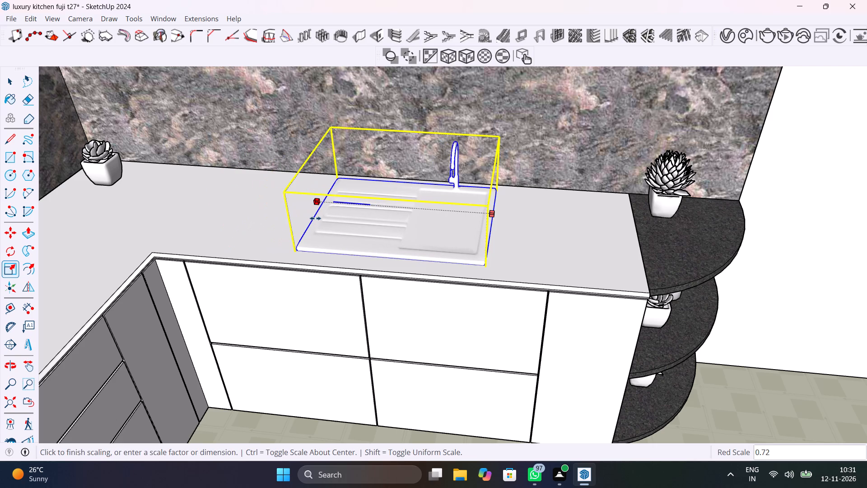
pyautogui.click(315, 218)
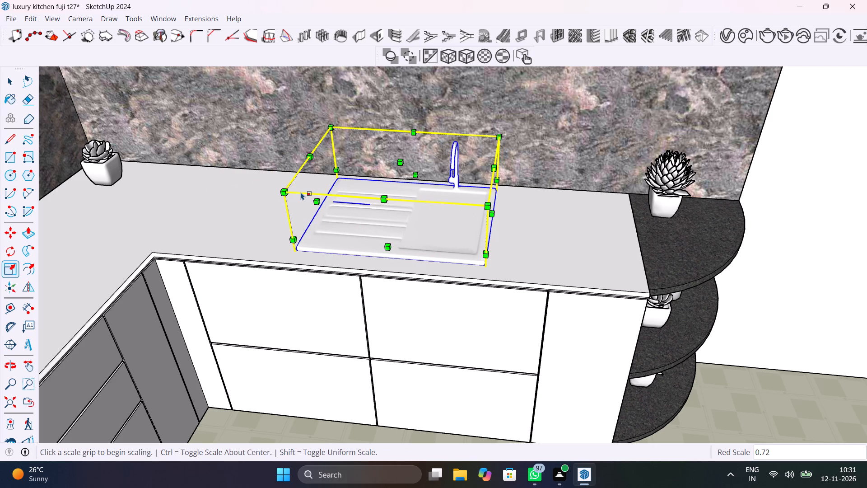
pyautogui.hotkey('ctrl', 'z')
# Scale the sink down uniformly from its upper corner at the drainboard end.
pyautogui.press('s')
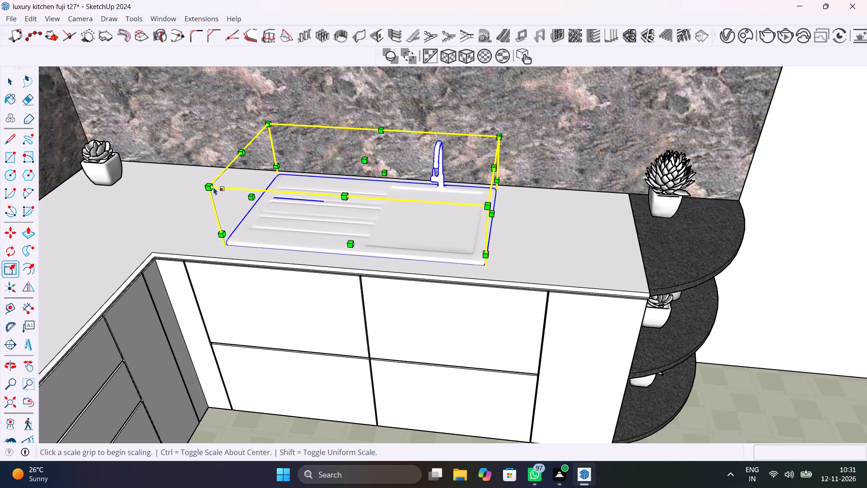
pyautogui.click(209, 185)
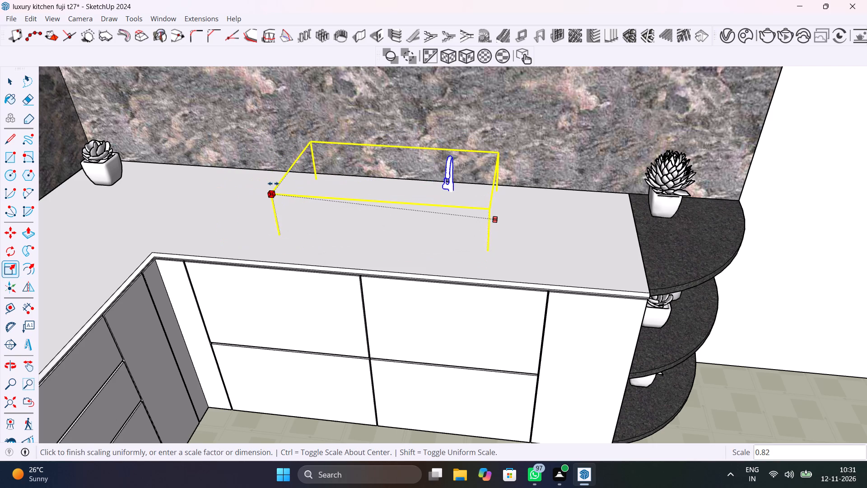
pyautogui.click(310, 184)
pyautogui.press('space')
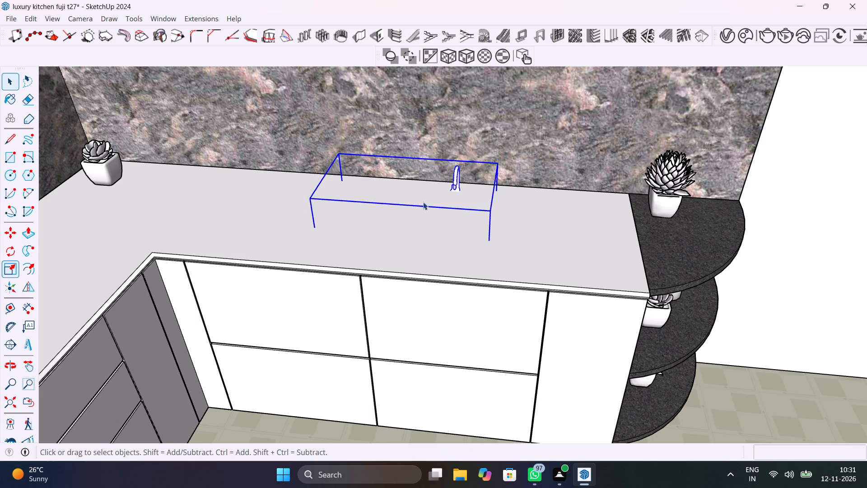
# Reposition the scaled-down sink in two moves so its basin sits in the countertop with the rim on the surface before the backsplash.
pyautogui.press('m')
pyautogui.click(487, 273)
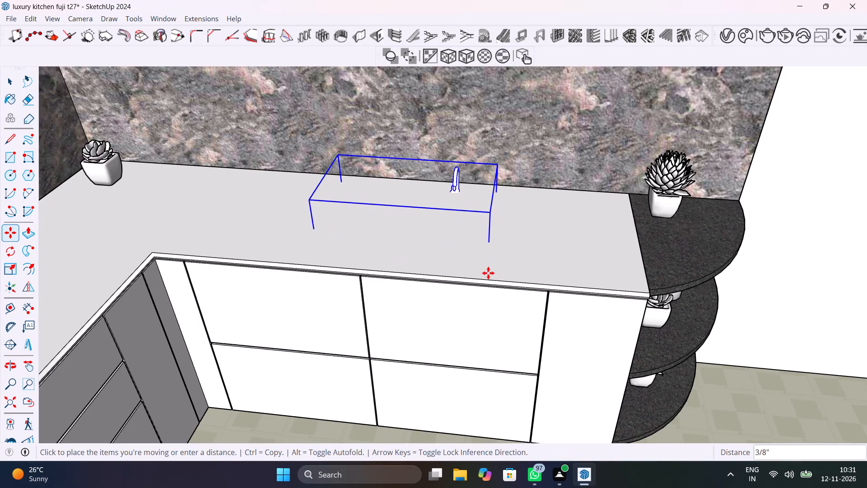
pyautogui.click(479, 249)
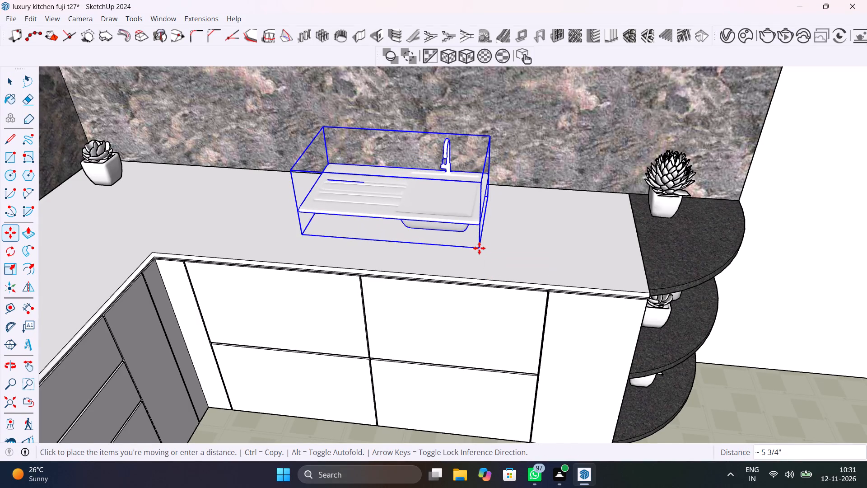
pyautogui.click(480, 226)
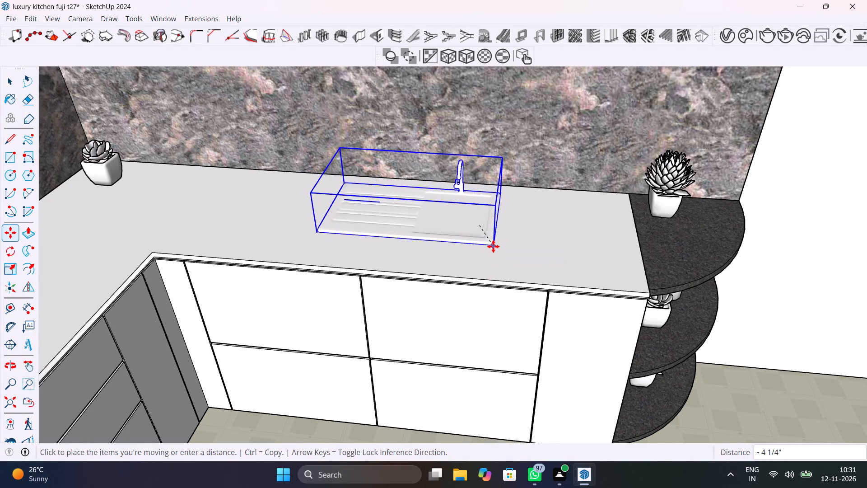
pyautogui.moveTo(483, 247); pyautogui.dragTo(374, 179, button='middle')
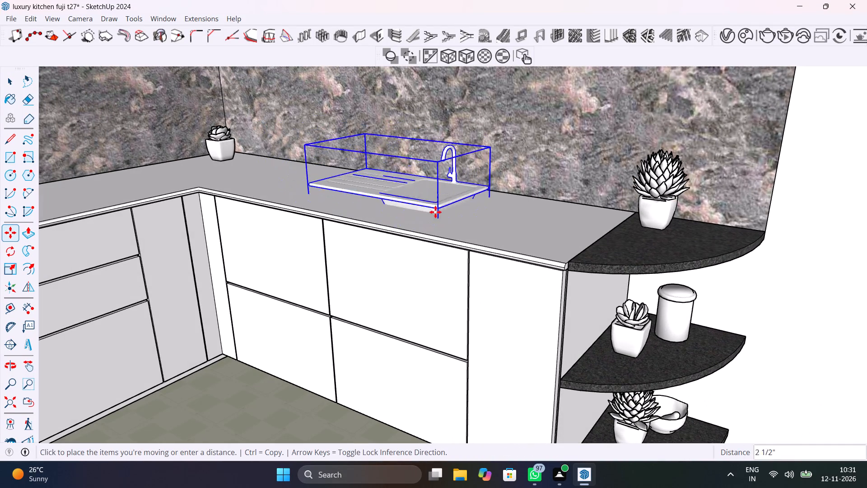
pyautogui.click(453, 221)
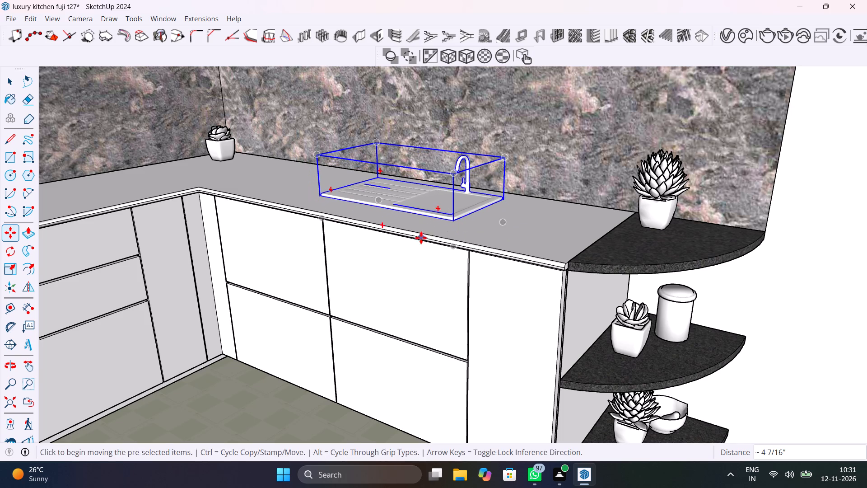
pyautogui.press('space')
# Render the kitchen interior view with V-Ray, examine the countertop sink up close, and stop and close the render.
pyautogui.scroll(-6, 421, 238)
pyautogui.click(13, 399)
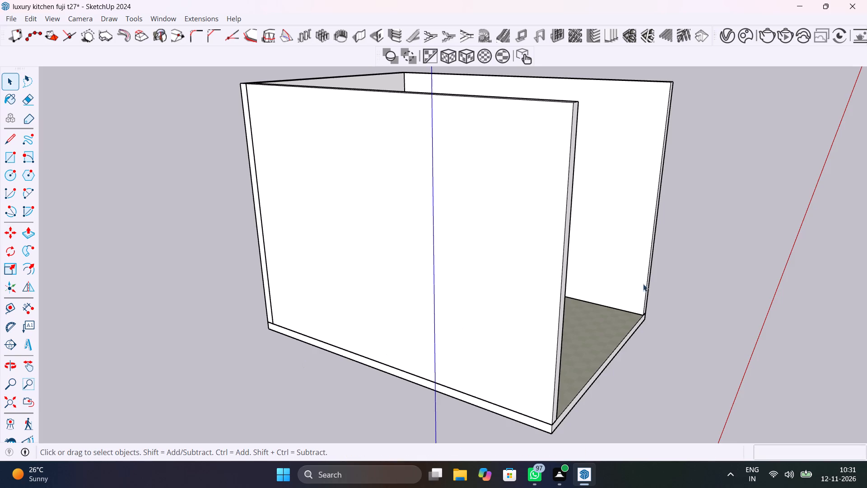
pyautogui.click(780, 258)
pyautogui.scroll(8, 613, 234)
pyautogui.keyDown('shift'); pyautogui.moveTo(438, 231); pyautogui.dragTo(412, 209, button='middle'); pyautogui.keyUp('shift')
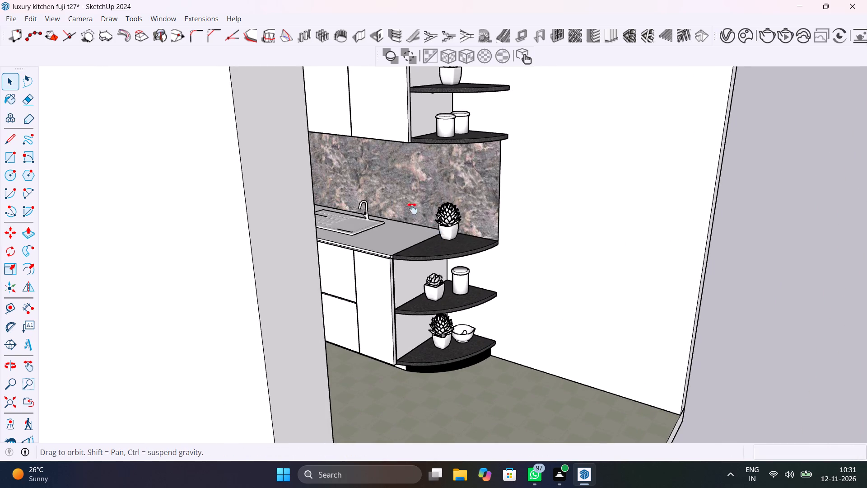
pyautogui.keyDown('shift'); pyautogui.moveTo(412, 209); pyautogui.dragTo(281, 203, button='middle'); pyautogui.keyUp('shift')
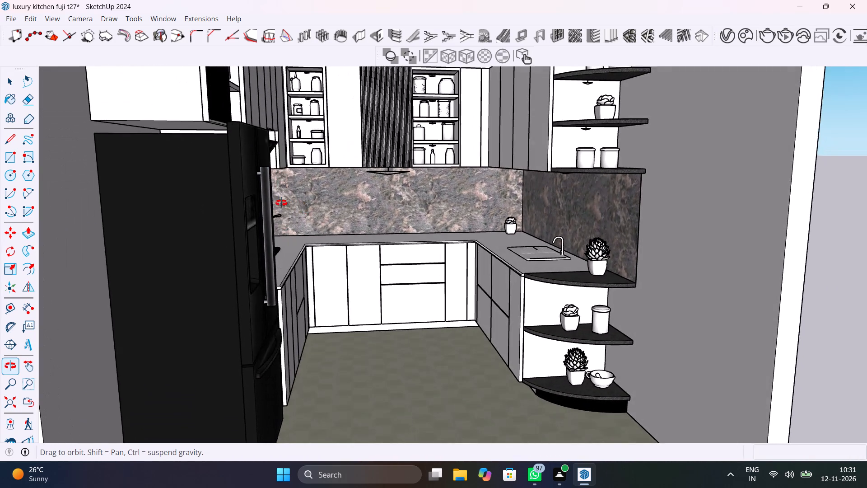
pyautogui.keyDown('shift'); pyautogui.moveTo(281, 203); pyautogui.dragTo(280, 203, button='middle'); pyautogui.keyUp('shift')
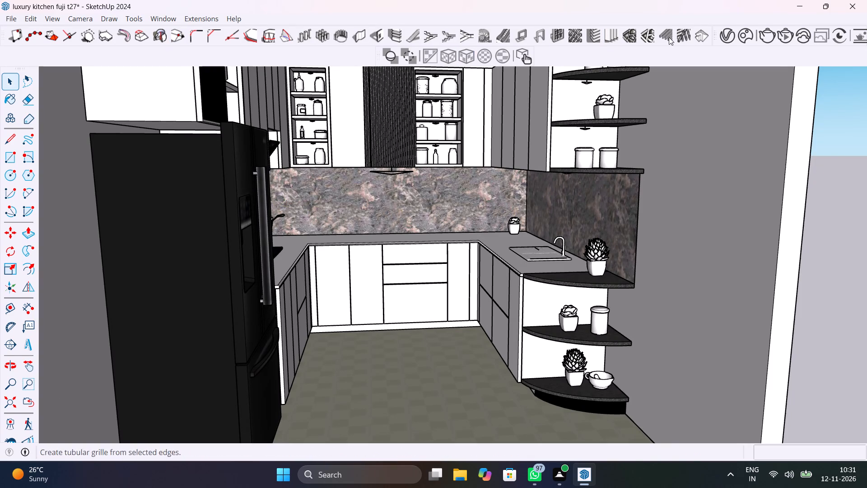
pyautogui.click(765, 39)
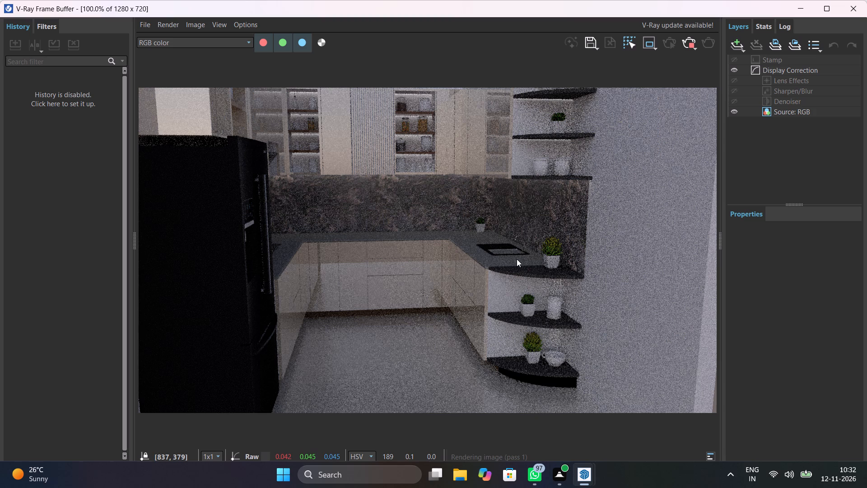
pyautogui.scroll(3, 517, 259)
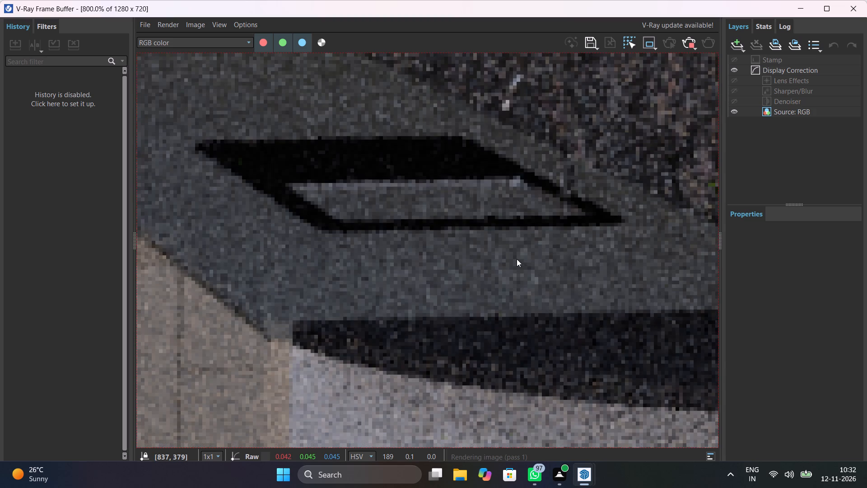
pyautogui.scroll(-2, 517, 259)
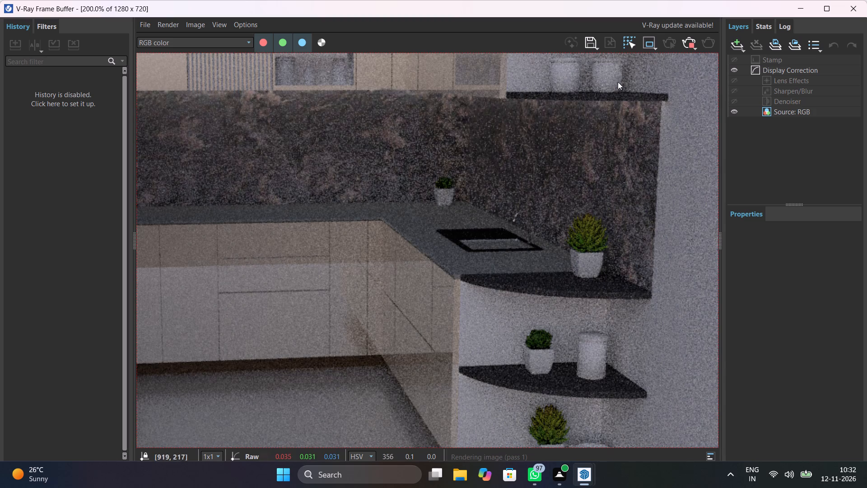
pyautogui.click(693, 43)
pyautogui.click(851, 9)
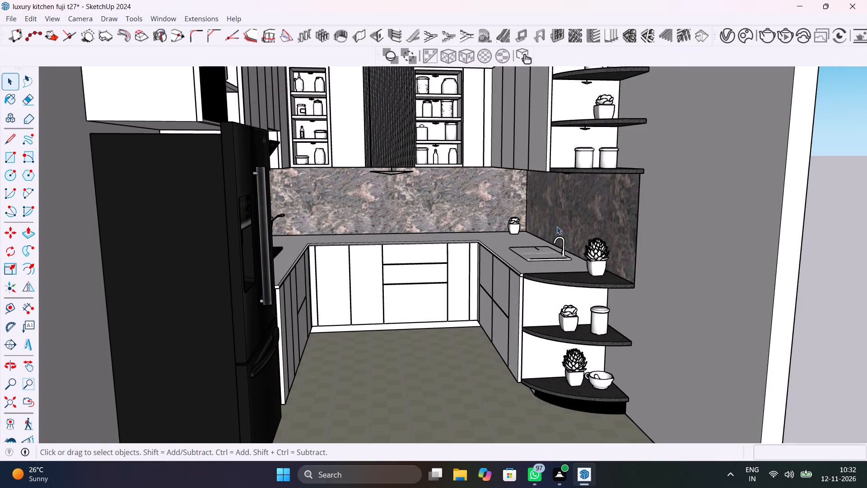
# Delete the drainboard sink from the countertop and save the model.
pyautogui.click(552, 252)
pyautogui.press('Delete')
pyautogui.scroll(-8, 555, 247)
pyautogui.hotkey('ctrl', 's')
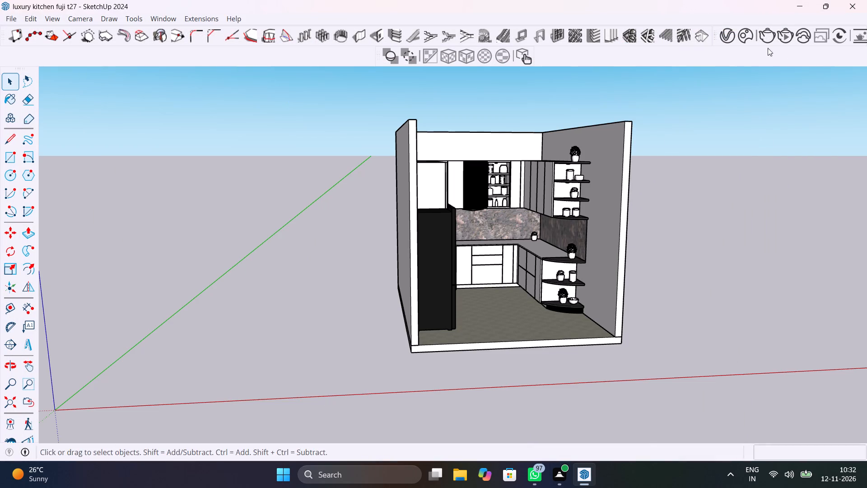
# Search 3D Warehouse for "sink" and look through the first models.
pyautogui.click(168, 19)
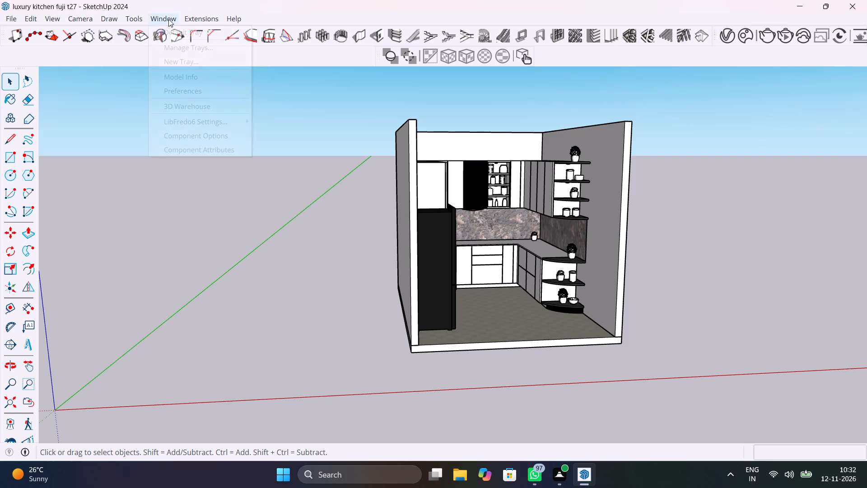
pyautogui.click(213, 103)
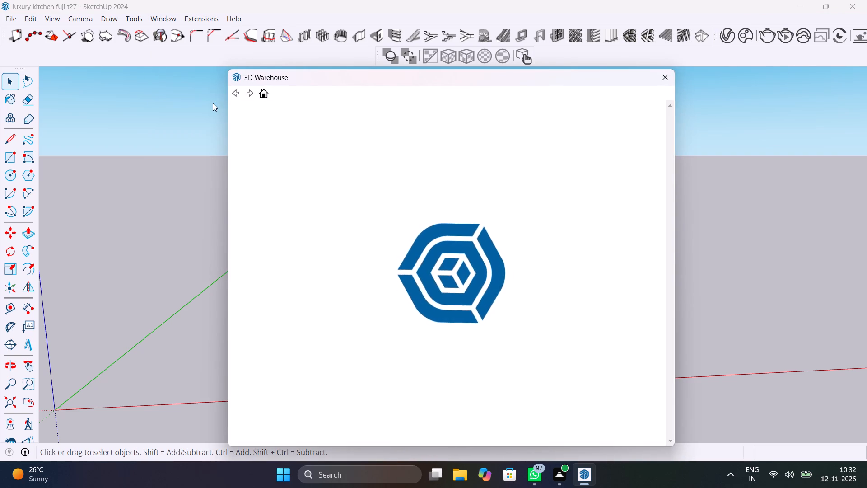
pyautogui.click(510, 117)
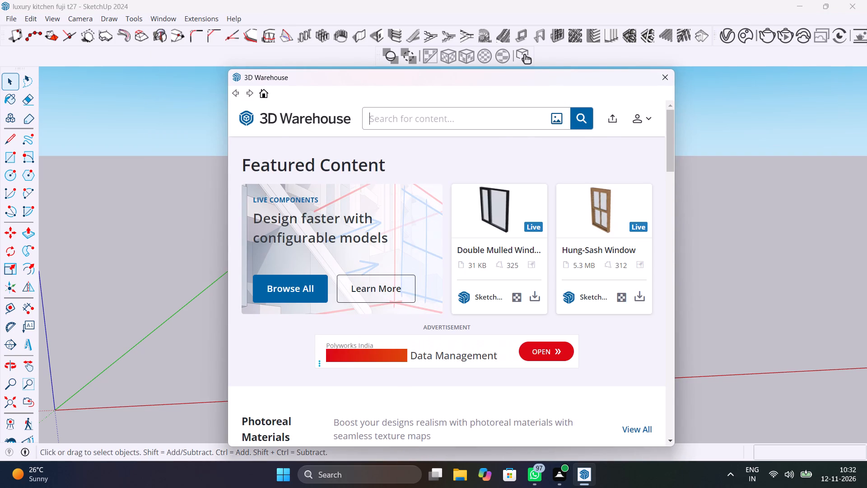
pyautogui.write('sink')
pyautogui.press('Return')
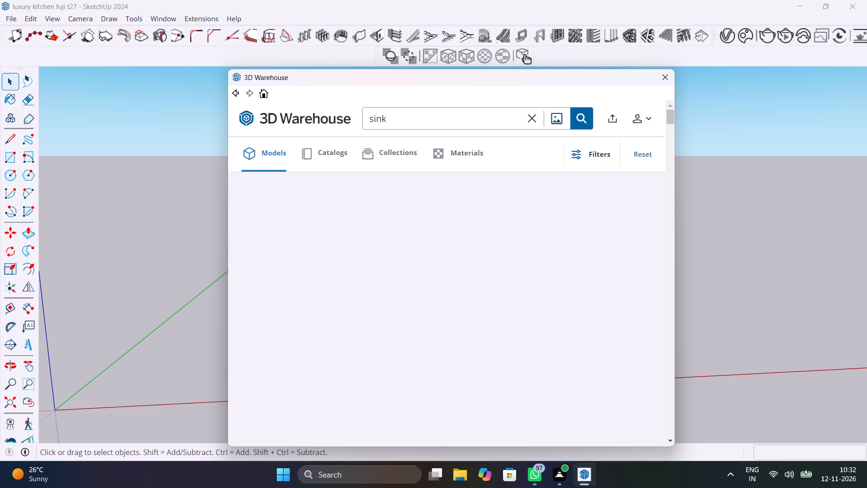
pyautogui.scroll(-4, 539, 273)
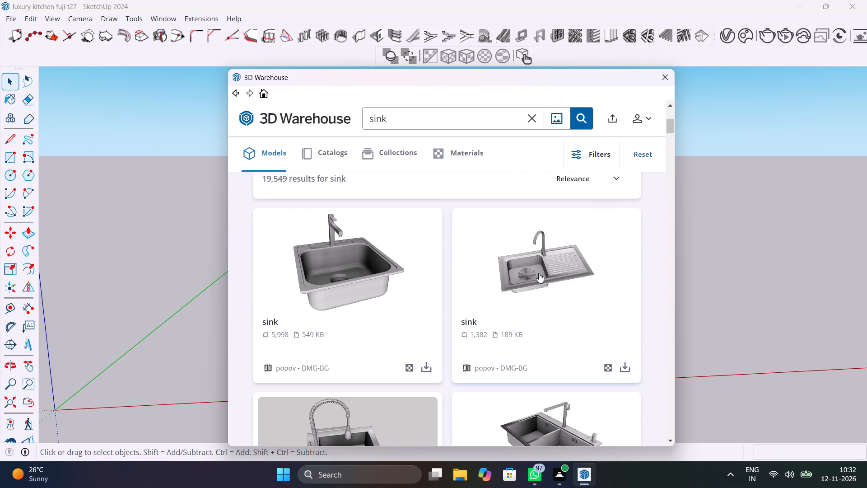
pyautogui.scroll(-2, 543, 284)
pyautogui.scroll(1, 543, 284)
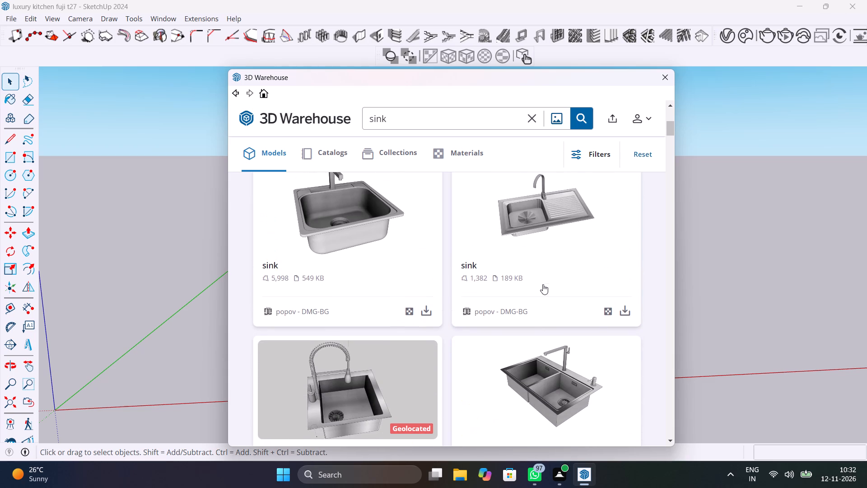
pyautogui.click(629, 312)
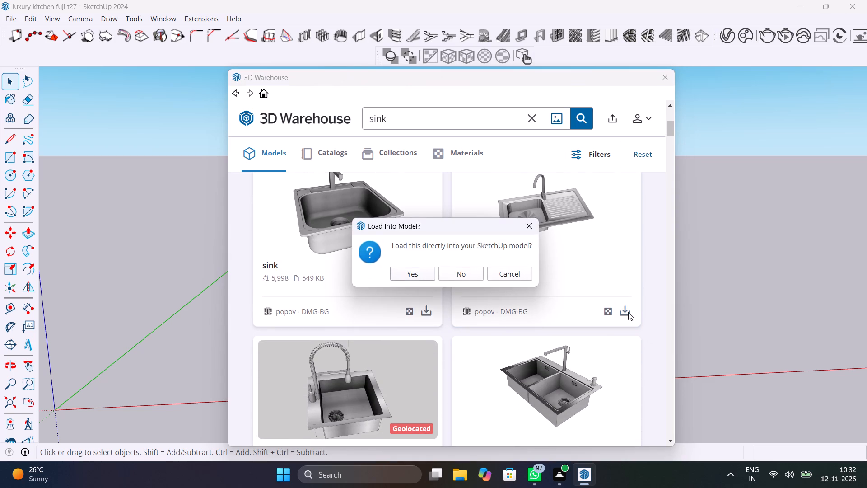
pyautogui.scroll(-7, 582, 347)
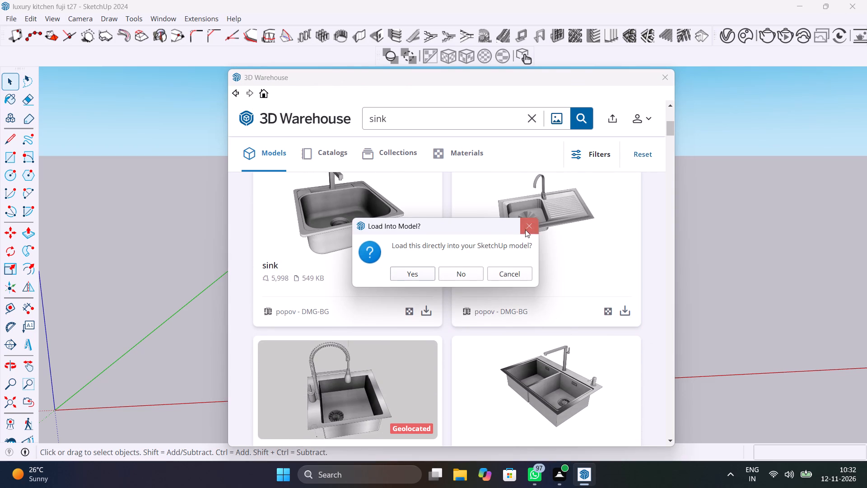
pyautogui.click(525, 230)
# Load the black single-bowl sink with faucet (651 KB) directly into the model and place it on the ground outside the kitchen.
pyautogui.scroll(-9, 544, 319)
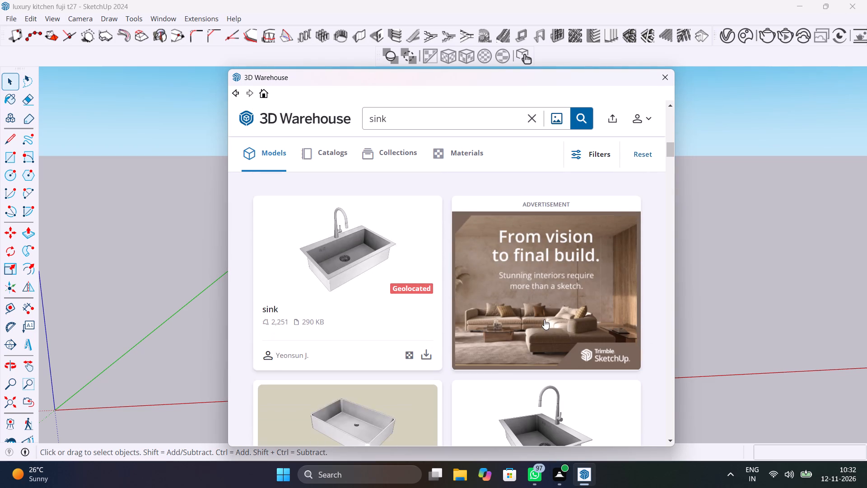
pyautogui.scroll(-10, 544, 319)
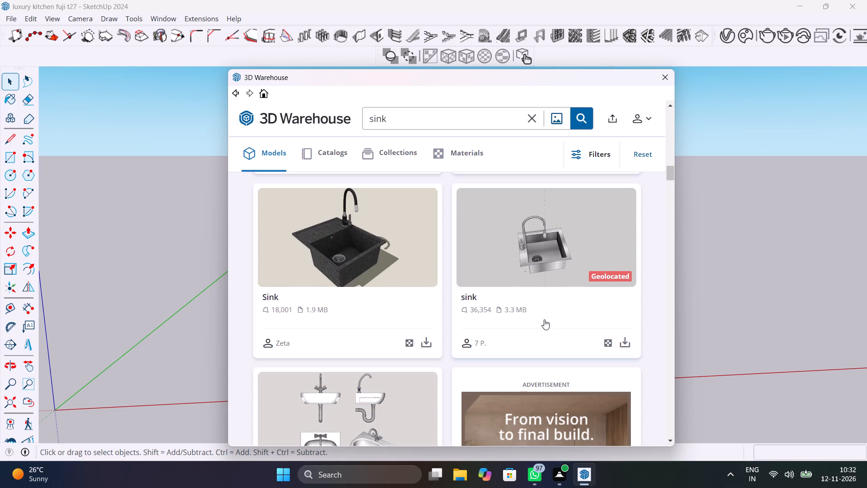
pyautogui.scroll(-5, 544, 319)
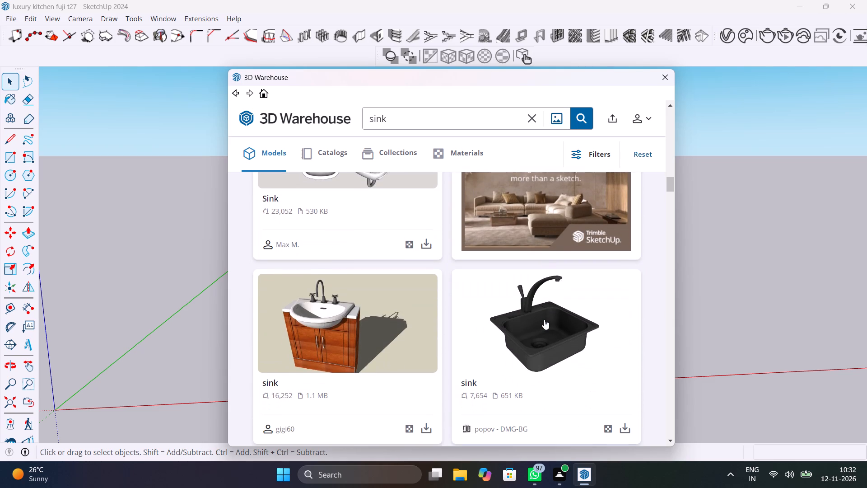
pyautogui.scroll(-1, 544, 319)
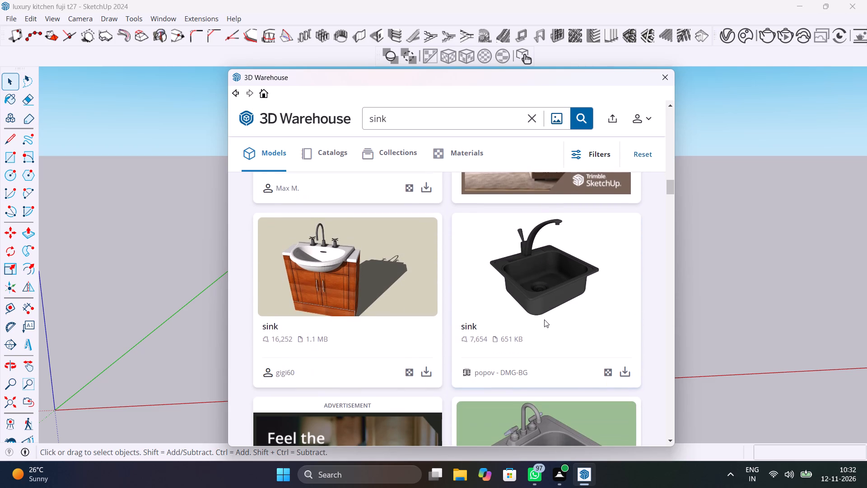
pyautogui.scroll(-1, 544, 319)
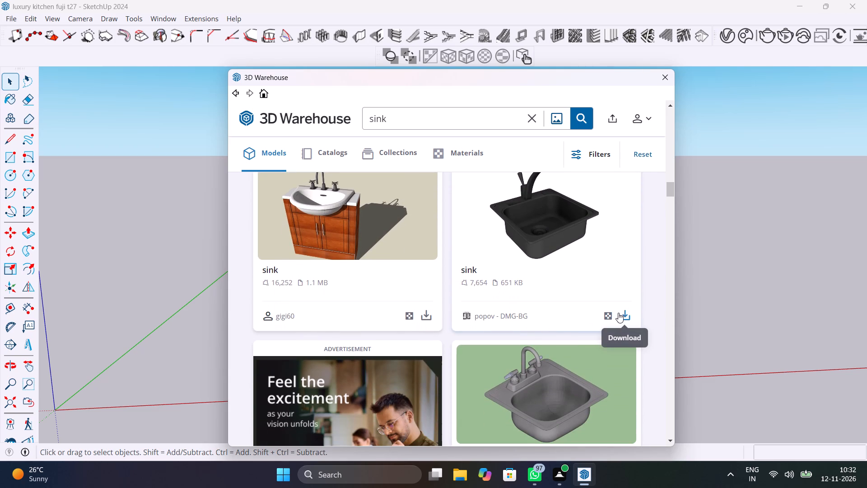
pyautogui.click(621, 314)
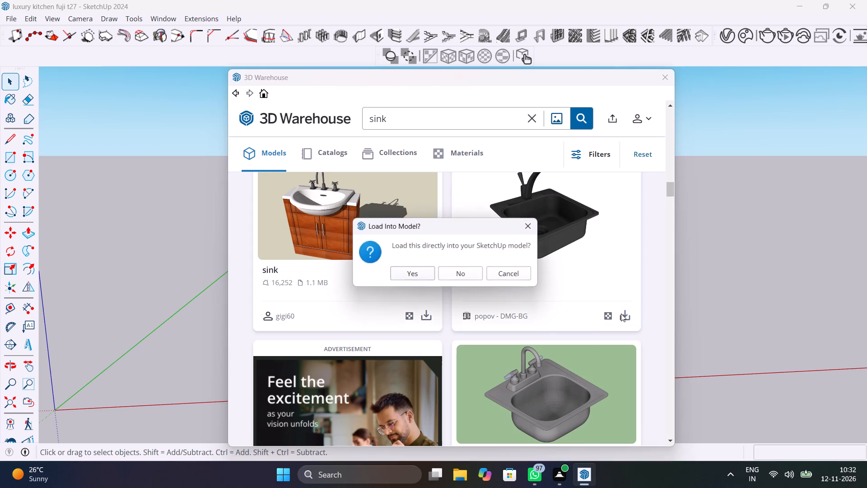
pyautogui.click(407, 271)
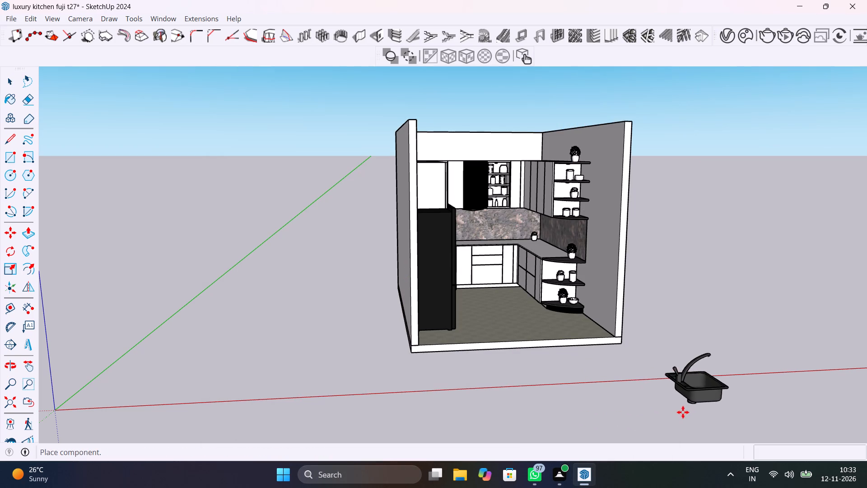
pyautogui.click(683, 411)
# Rotate the black sink 180 degrees on the ground in front of the kitchen.
pyautogui.moveTo(689, 415); pyautogui.dragTo(530, 322, button='middle')
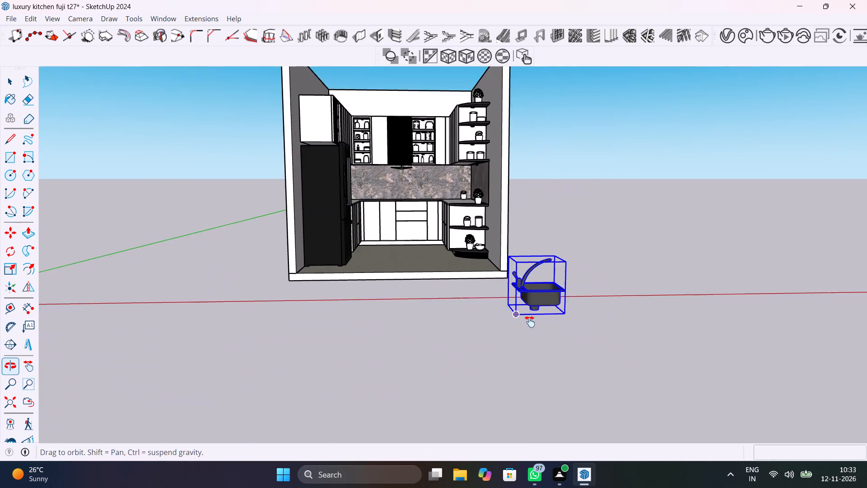
pyautogui.moveTo(530, 322); pyautogui.dragTo(518, 356, button='middle')
pyautogui.scroll(5, 534, 353)
pyautogui.press('space')
pyautogui.click(534, 353)
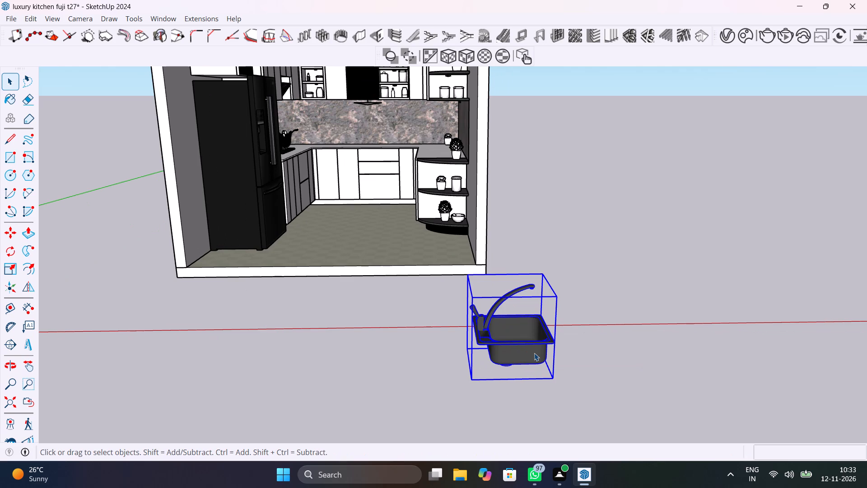
pyautogui.press('q')
pyautogui.click(452, 385)
pyautogui.click(377, 363)
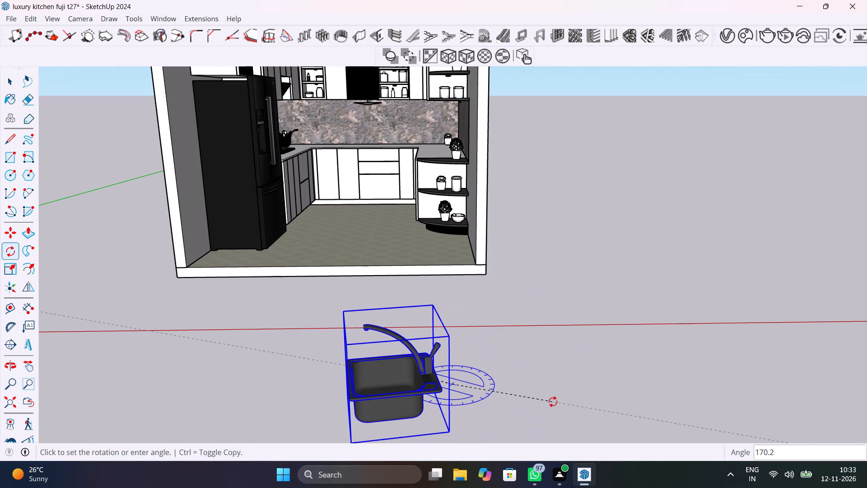
pyautogui.write('180')
pyautogui.press('Return')
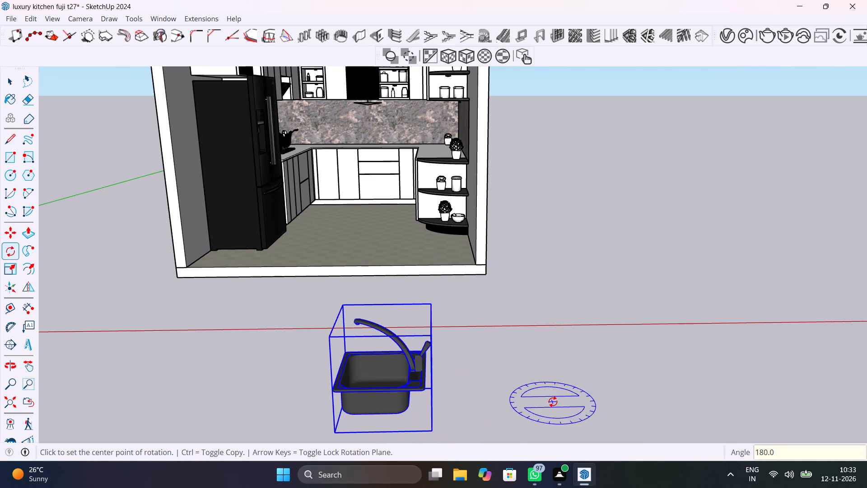
pyautogui.press('space')
pyautogui.click(261, 358)
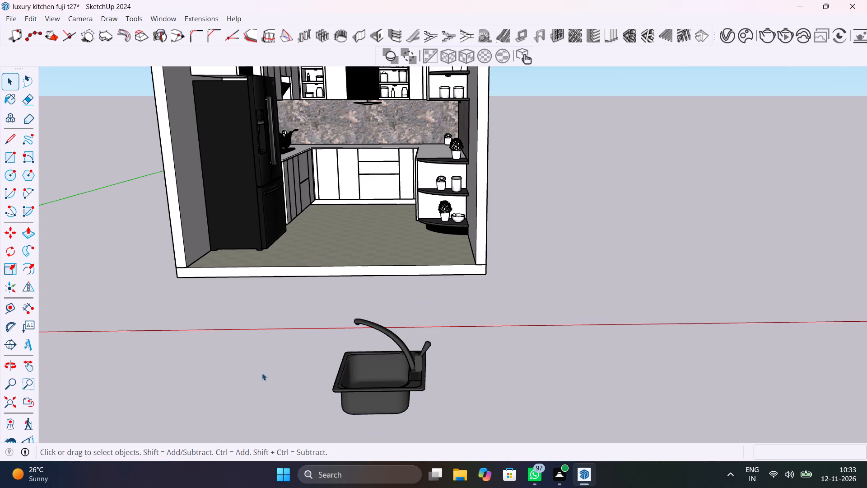
# Move the black sink about 17' 3 11/16" from the ground onto the countertop between the corner and the curved end shelves.
pyautogui.keyDown('shift'); pyautogui.moveTo(262, 372); pyautogui.dragTo(503, 342, button='middle'); pyautogui.keyUp('shift')
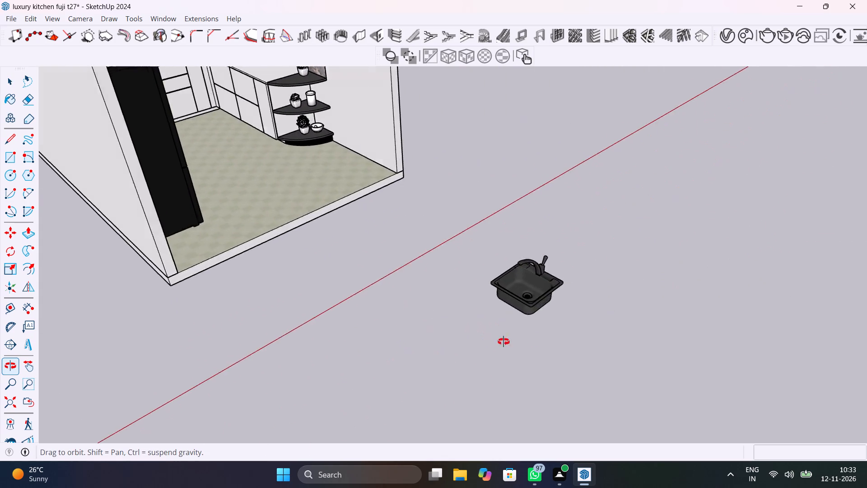
pyautogui.keyDown('shift'); pyautogui.moveTo(503, 342); pyautogui.dragTo(554, 341, button='middle'); pyautogui.keyUp('shift')
pyautogui.click(579, 279)
pyautogui.scroll(6, 579, 279)
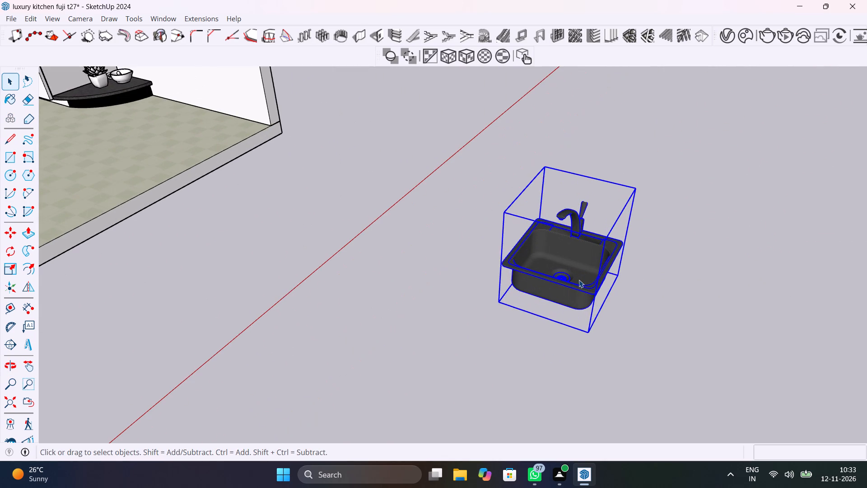
pyautogui.press('m')
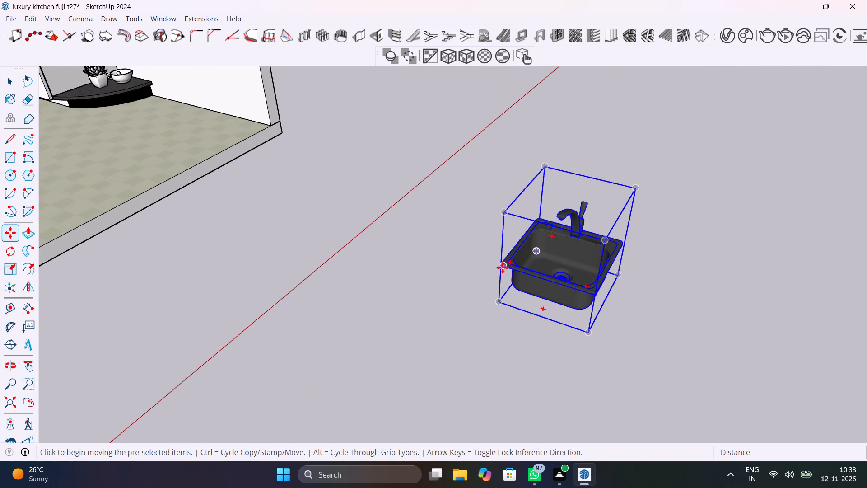
pyautogui.click(503, 267)
pyautogui.scroll(-8, 333, 90)
pyautogui.keyDown('shift'); pyautogui.moveTo(209, 80); pyautogui.dragTo(336, 227, button='middle'); pyautogui.keyUp('shift')
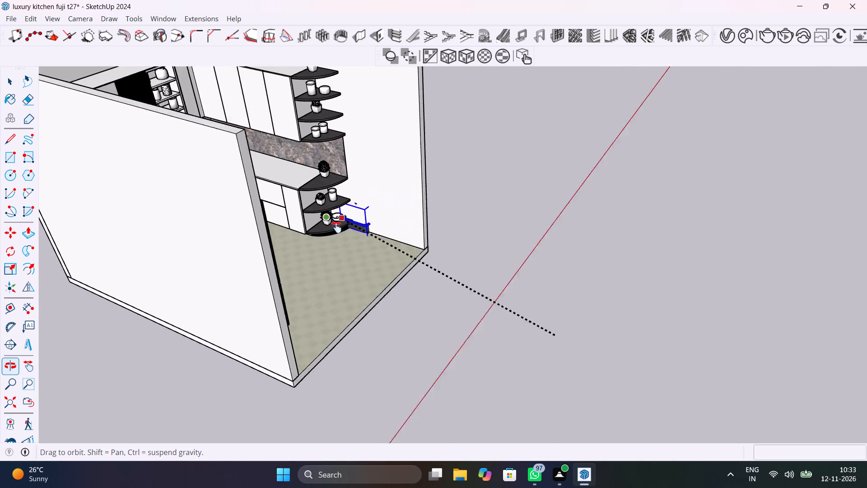
pyautogui.keyDown('shift'); pyautogui.moveTo(336, 227); pyautogui.dragTo(270, 217, button='middle'); pyautogui.keyUp('shift')
pyautogui.scroll(12, 303, 159)
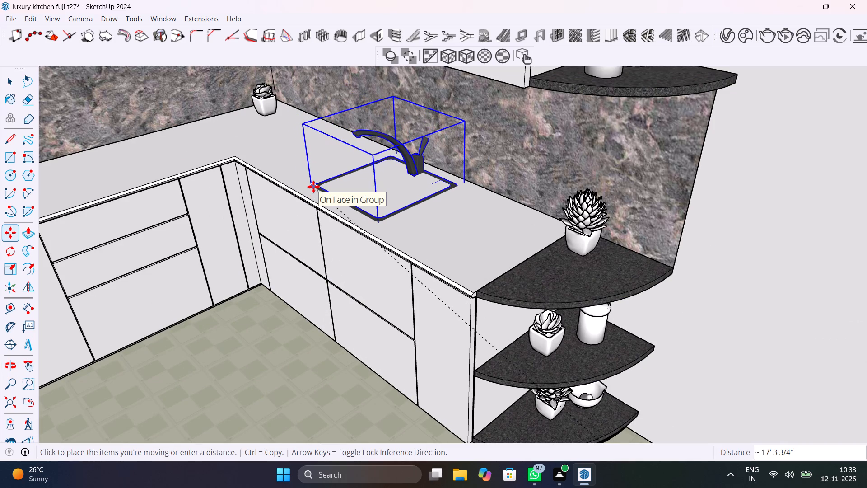
pyautogui.scroll(6, 313, 186)
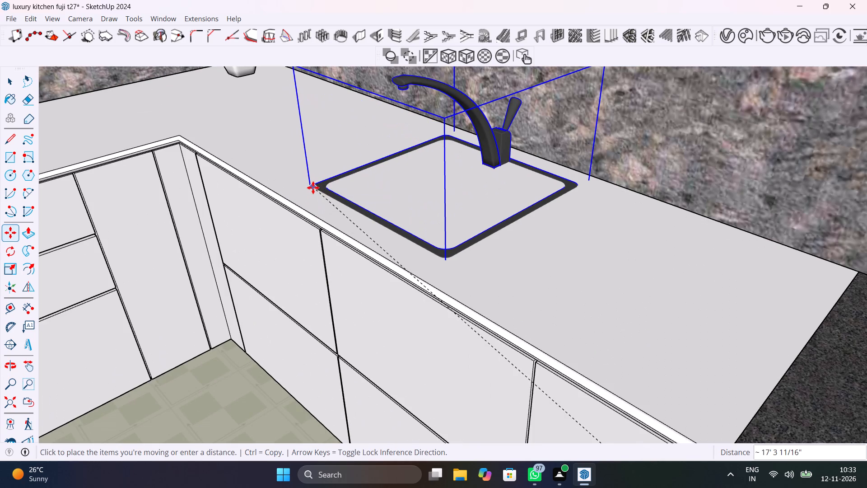
pyautogui.click(313, 188)
pyautogui.press('space')
# Open the countertop group and intersect its top face with the model around the black sink.
pyautogui.click(494, 256)
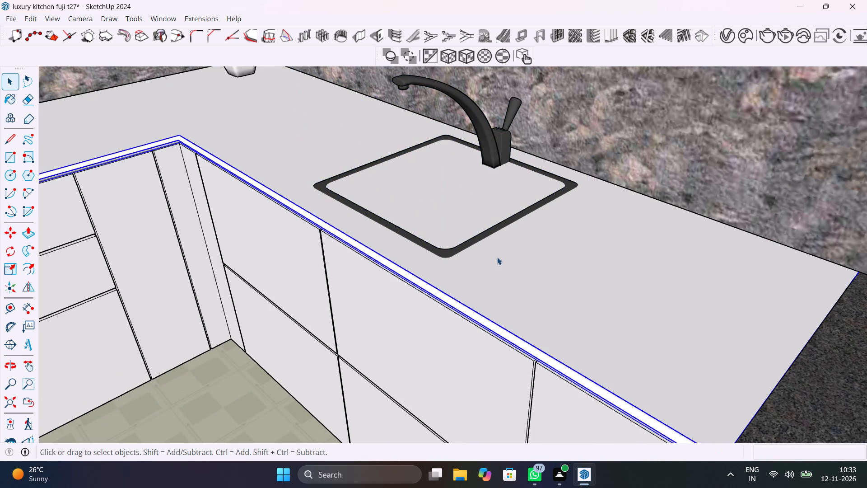
pyautogui.doubleClick(497, 257)
pyautogui.click(497, 257)
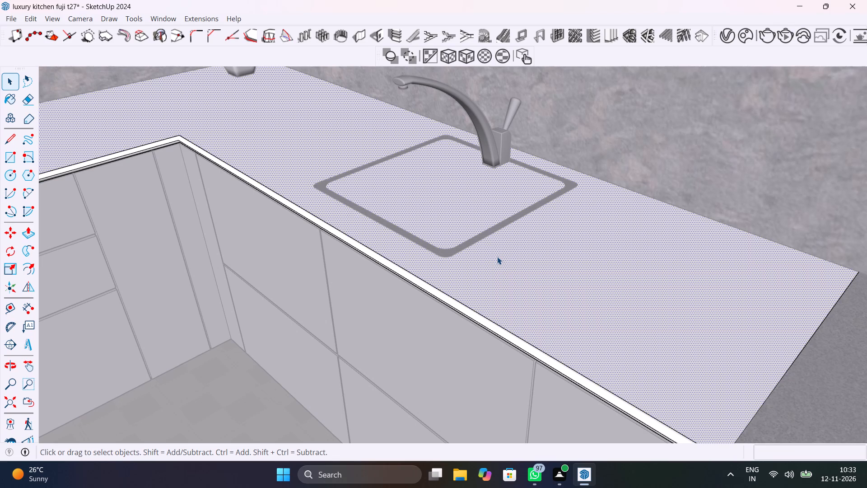
pyautogui.click(497, 257)
pyautogui.doubleClick(497, 257)
pyautogui.rightClick(497, 258)
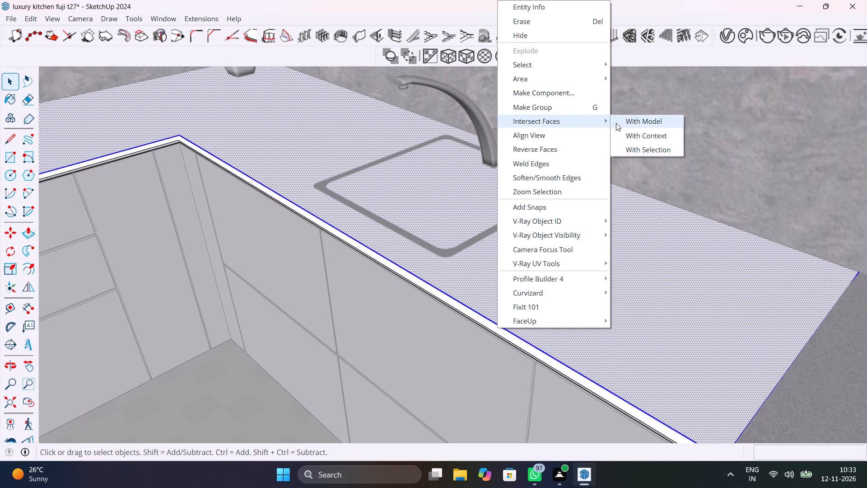
pyautogui.click(634, 121)
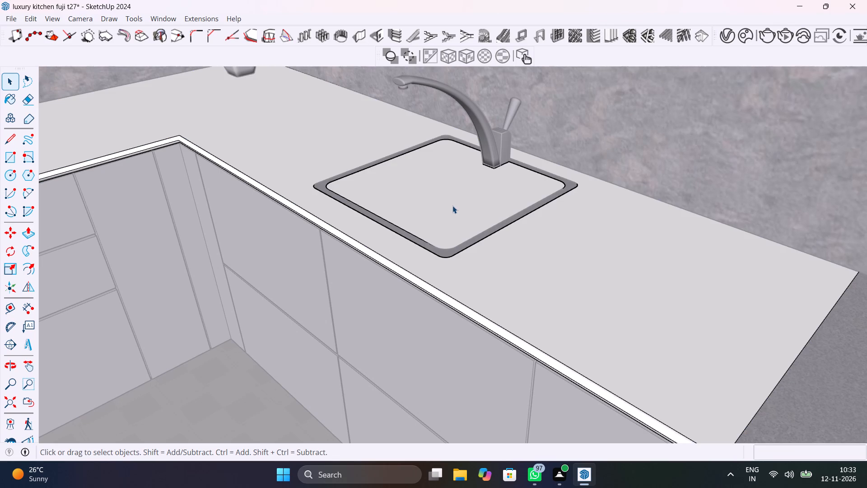
pyautogui.click(452, 205)
pyautogui.doubleClick(447, 210)
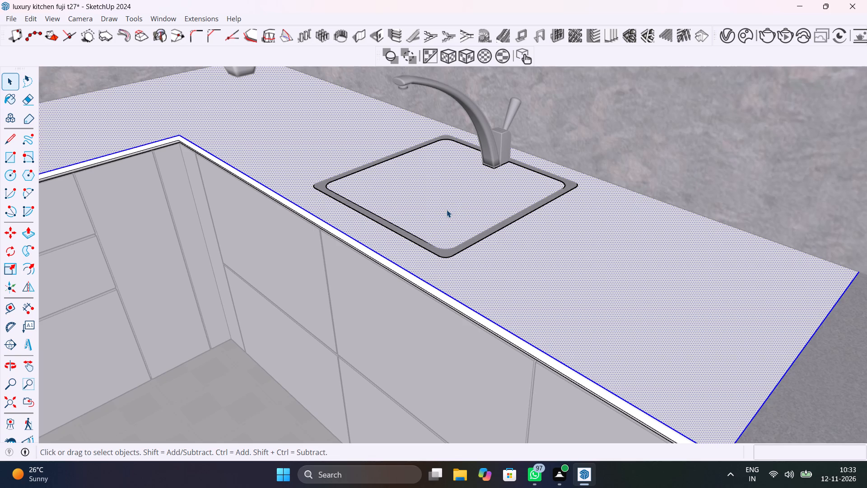
pyautogui.click(578, 297)
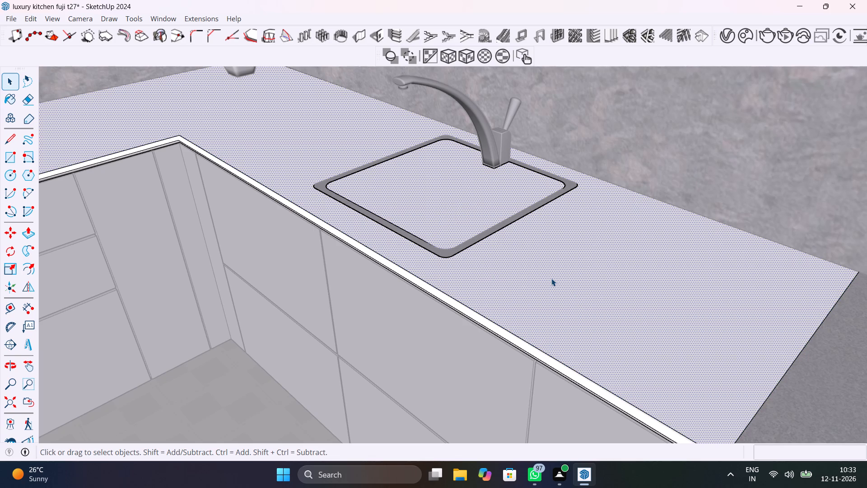
# Draw a rectangle on the countertop face inside the black sink's rim, leaving a margin on all sides.
pyautogui.moveTo(427, 208); pyautogui.dragTo(540, 274, button='middle')
pyautogui.scroll(5, 456, 214)
pyautogui.press('r')
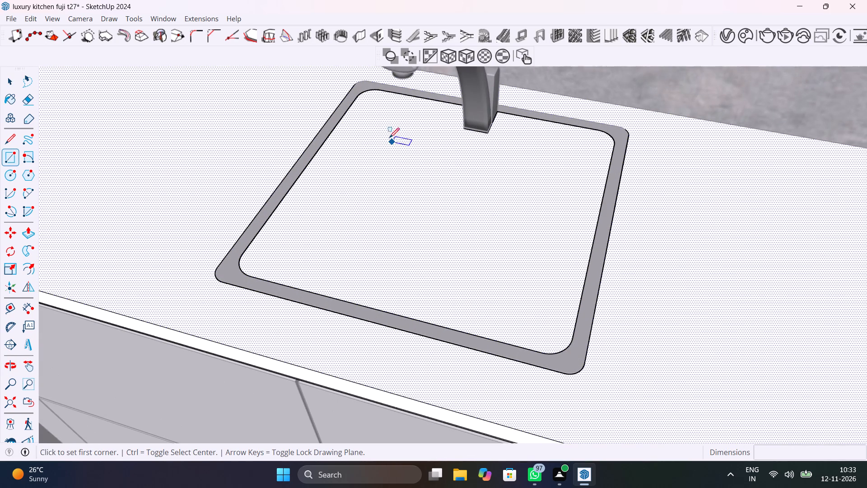
pyautogui.click(375, 127)
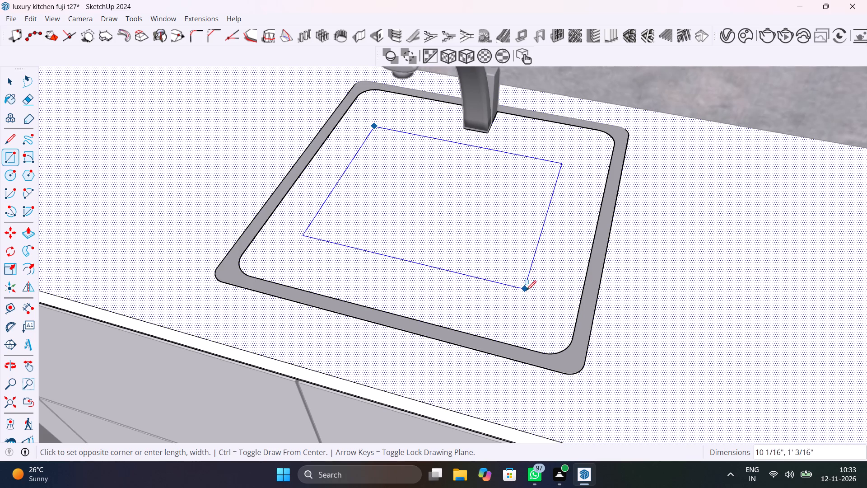
pyautogui.click(540, 312)
# Push the rectangle inside the sink down about 7/16" and a further 5/16" to cut into the countertop.
pyautogui.press('space')
pyautogui.click(489, 237)
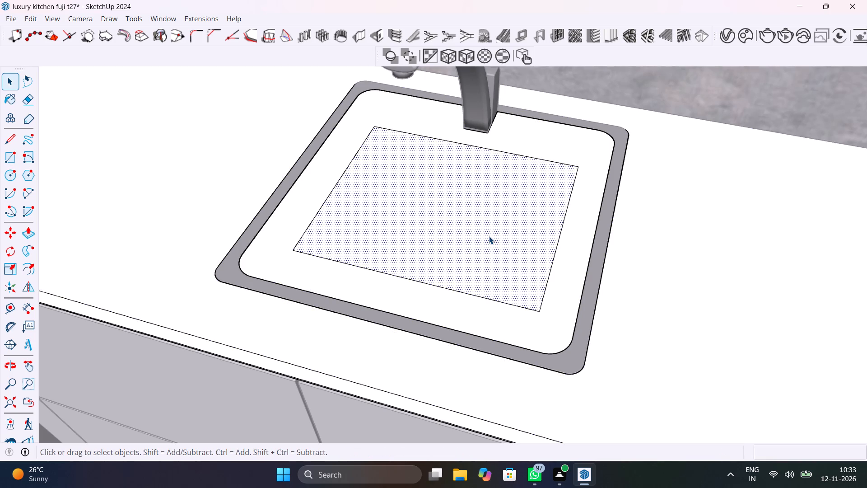
pyautogui.press('p')
pyautogui.click(489, 236)
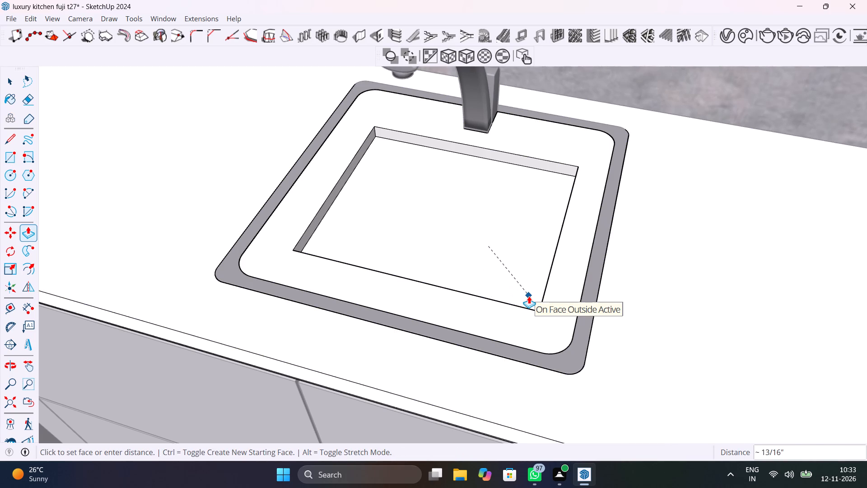
pyautogui.scroll(-7, 529, 296)
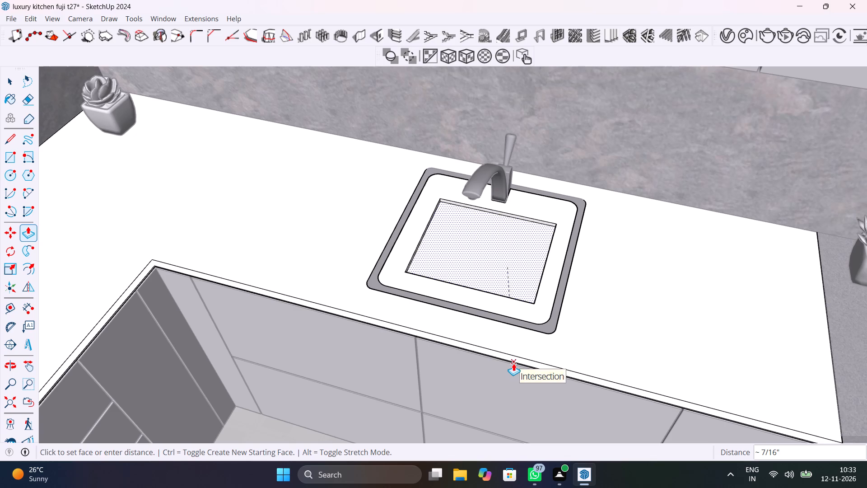
pyautogui.click(513, 363)
pyautogui.press('space')
pyautogui.click(472, 247)
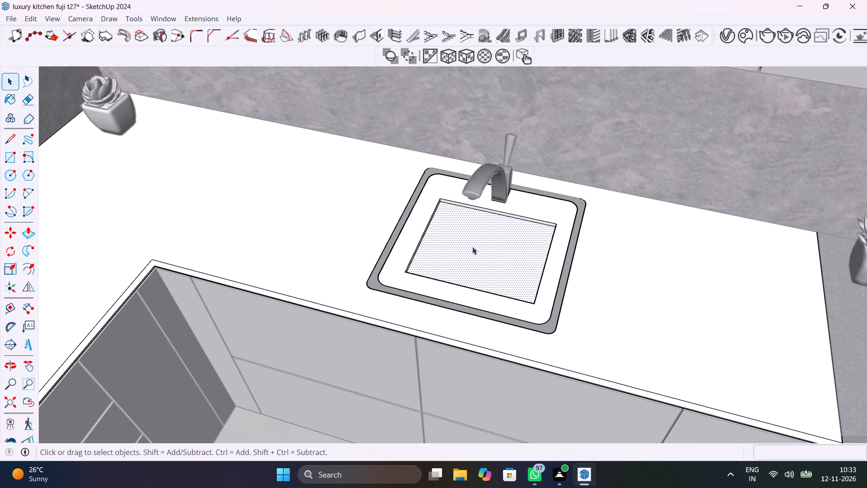
pyautogui.press('p')
pyautogui.click(472, 247)
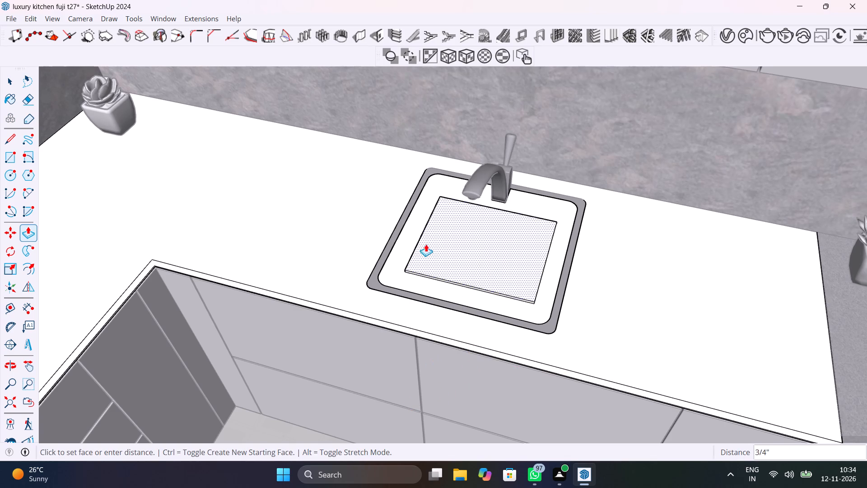
pyautogui.click(499, 277)
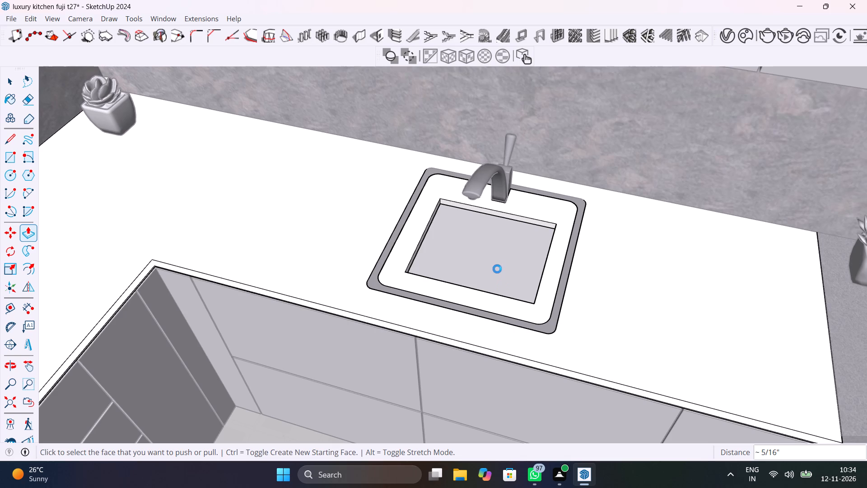
pyautogui.moveTo(494, 251); pyautogui.dragTo(302, 82, button='middle')
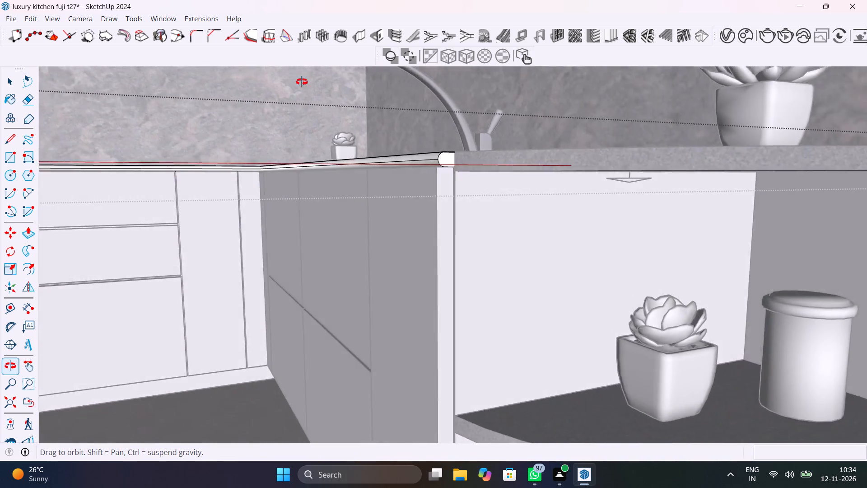
pyautogui.moveTo(302, 82); pyautogui.dragTo(386, 244, button='middle')
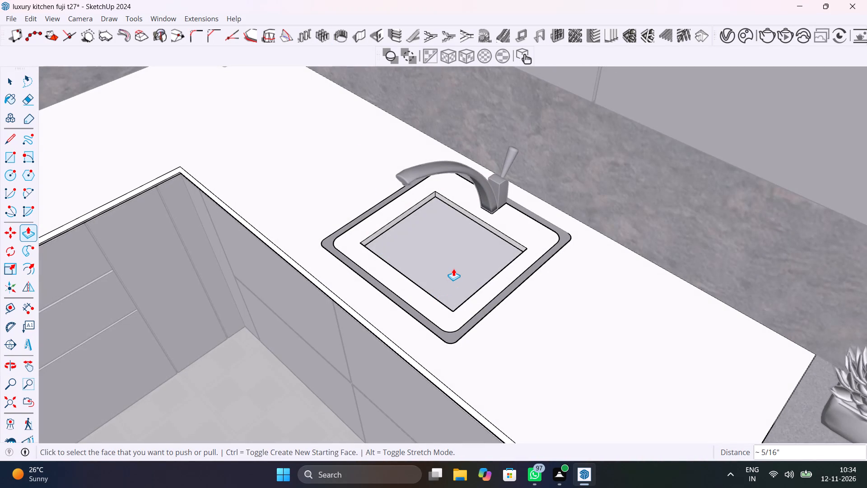
pyautogui.click(453, 268)
# Push the cutout's side wall nearest the countertop corner outward 2 7/16" to the sink rim.
pyautogui.scroll(5, 453, 268)
pyautogui.press('space')
pyautogui.click(352, 197)
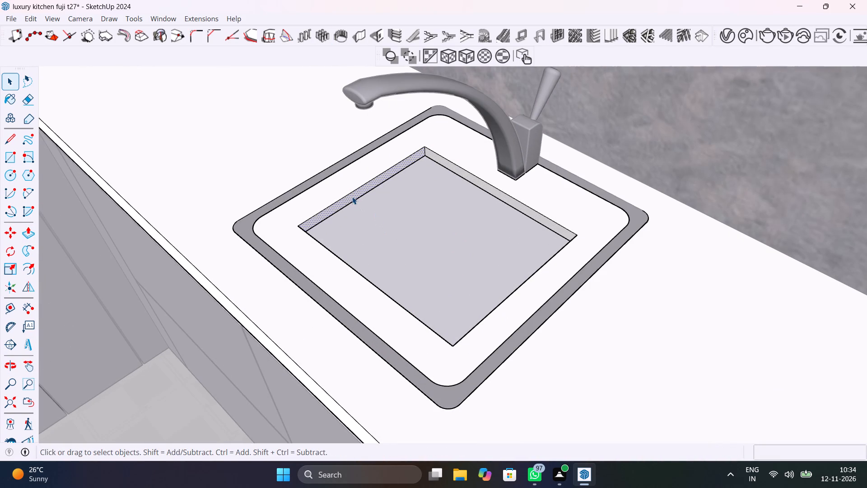
pyautogui.scroll(5, 352, 197)
pyautogui.press('p')
pyautogui.click(352, 197)
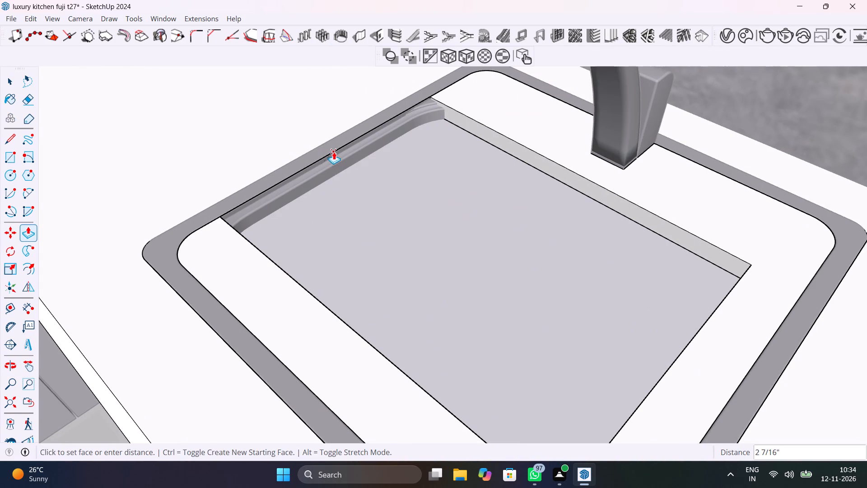
pyautogui.click(334, 152)
pyautogui.press('space')
# Push the cutout's back wall, beside the faucet, outward about 4 5/8" to the sink rim.
pyautogui.click(534, 155)
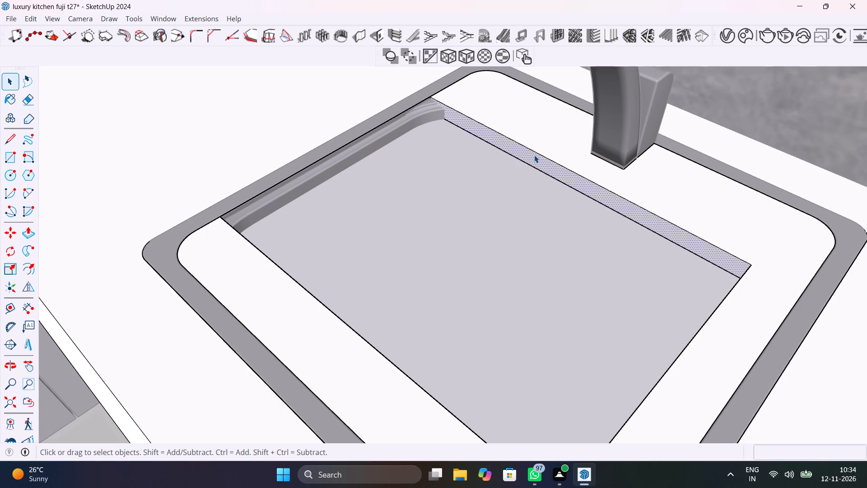
pyautogui.press('p')
pyautogui.click(534, 155)
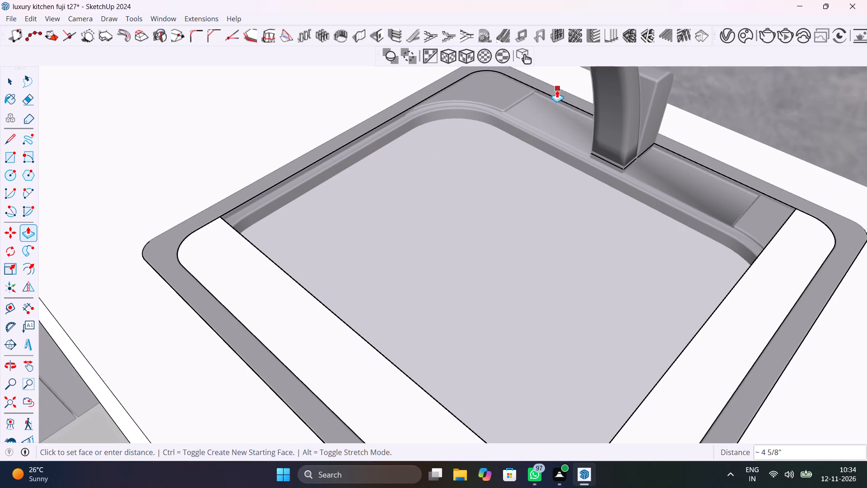
pyautogui.click(557, 90)
# Push the cutout's side wall nearest the curved shelves outward about 9/16" and another 3/16".
pyautogui.keyDown('shift'); pyautogui.moveTo(500, 248); pyautogui.dragTo(416, 191, button='middle'); pyautogui.keyUp('shift')
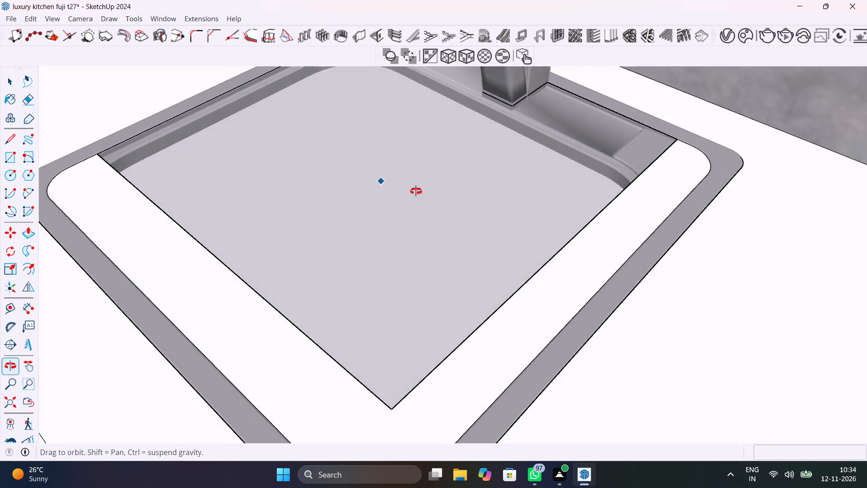
pyautogui.keyDown('shift'); pyautogui.moveTo(416, 191); pyautogui.dragTo(689, 232, button='middle'); pyautogui.keyUp('shift')
pyautogui.click(751, 184)
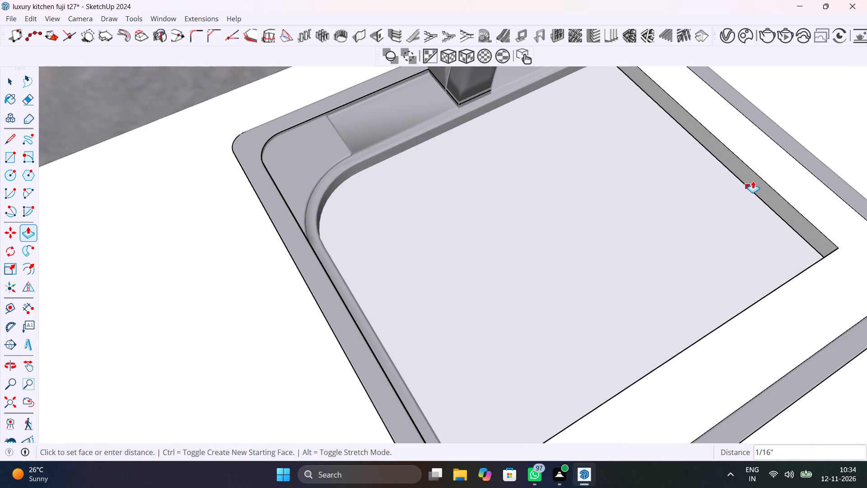
pyautogui.press('space')
pyautogui.click(754, 183)
pyautogui.press('p')
pyautogui.click(754, 182)
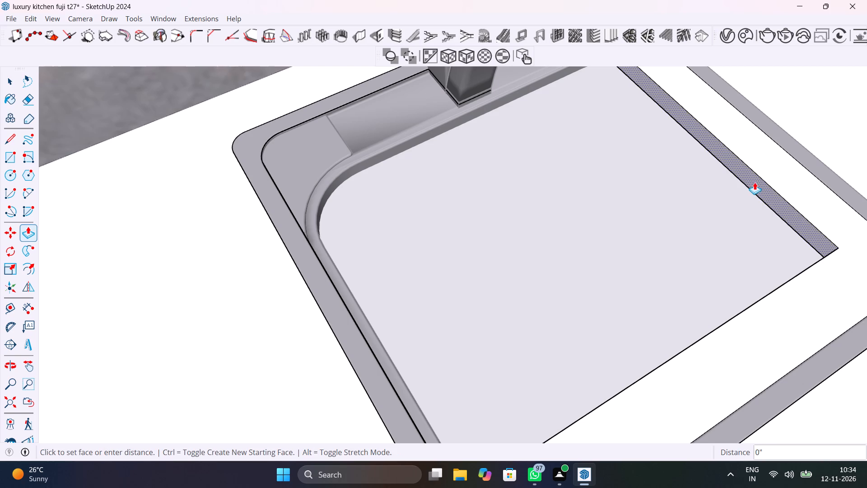
pyautogui.click(790, 197)
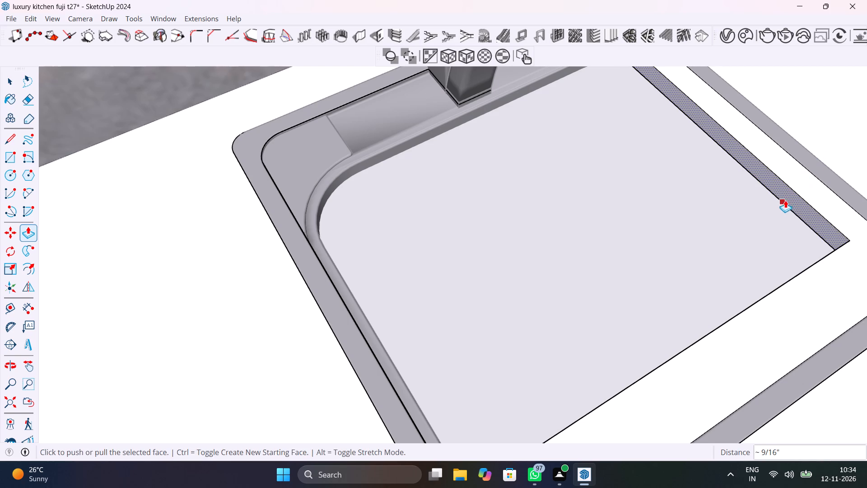
pyautogui.press('space')
pyautogui.click(795, 204)
pyautogui.press('p')
pyautogui.click(796, 205)
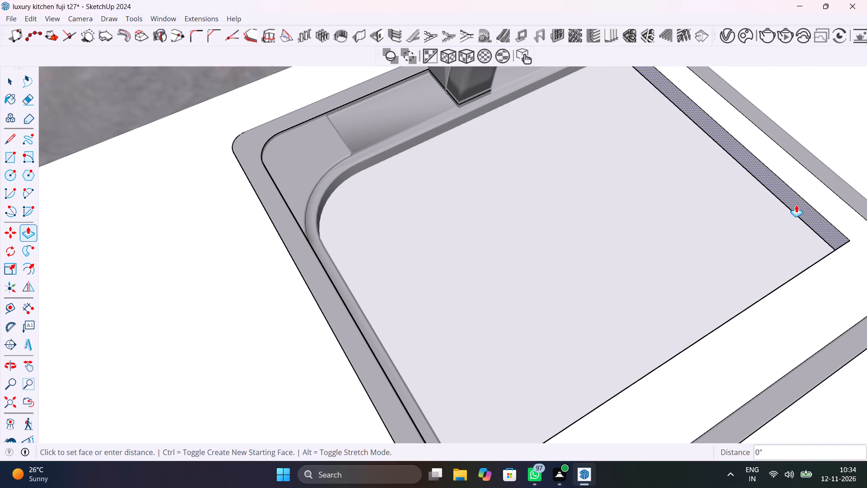
pyautogui.scroll(-5, 776, 198)
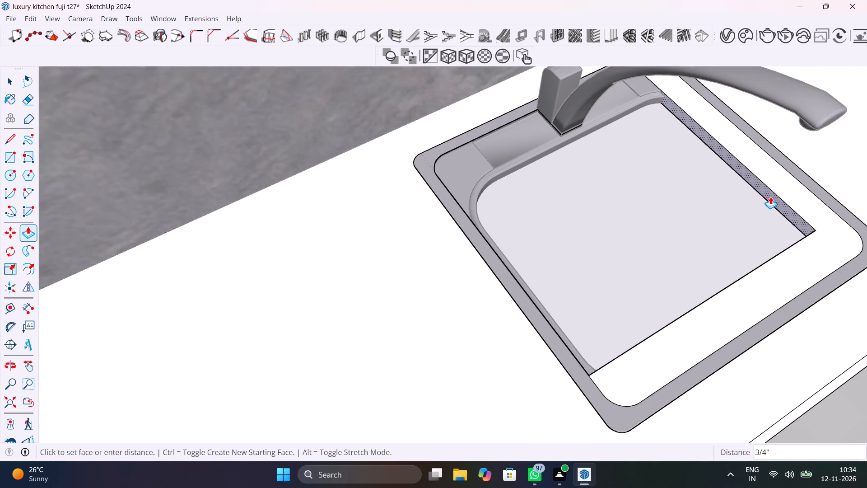
pyautogui.keyDown('shift'); pyautogui.moveTo(769, 196); pyautogui.dragTo(642, 209, button='middle'); pyautogui.keyUp('shift')
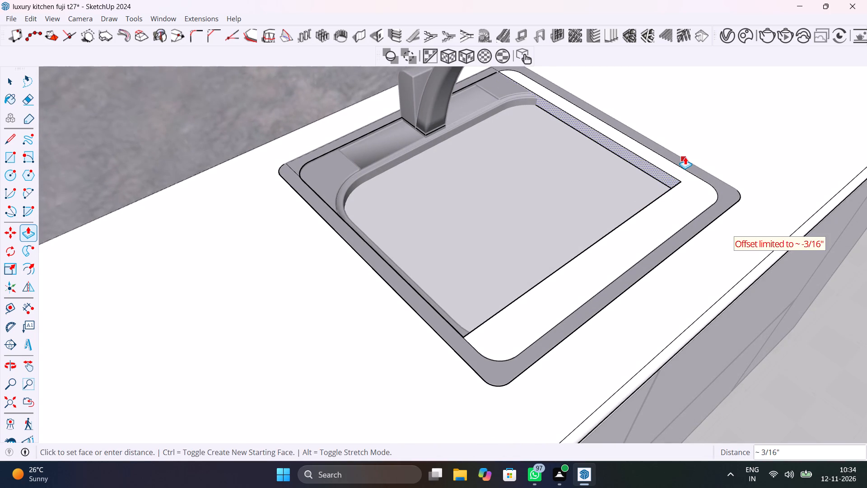
pyautogui.click(685, 157)
# Push the cutout's front wall, opposite the faucet, outward about 1 1/4" toward the sink rim, and try to extend it further.
pyautogui.moveTo(636, 234); pyautogui.dragTo(807, 259, button='middle')
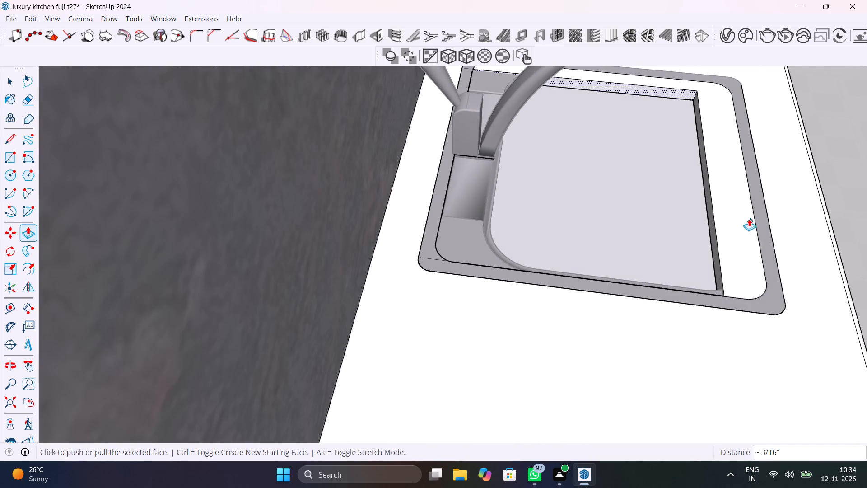
pyautogui.scroll(6, 718, 196)
pyautogui.press('space')
pyautogui.click(708, 250)
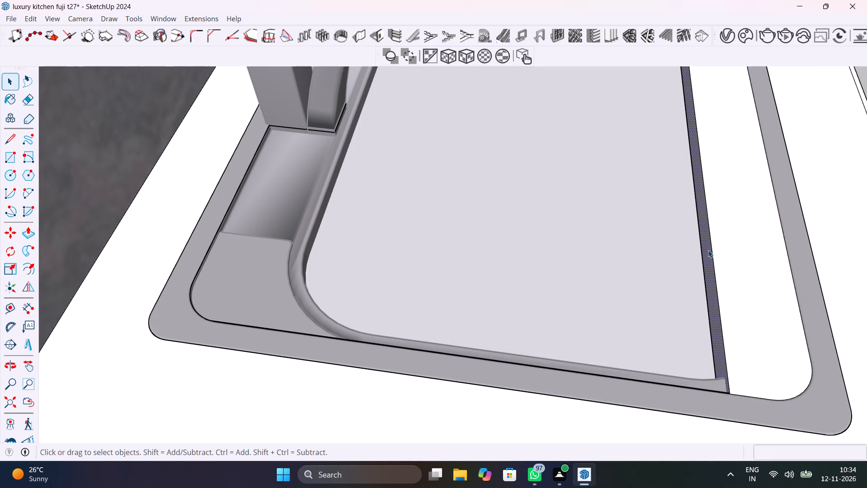
pyautogui.press('p')
pyautogui.click(708, 250)
pyautogui.click(820, 234)
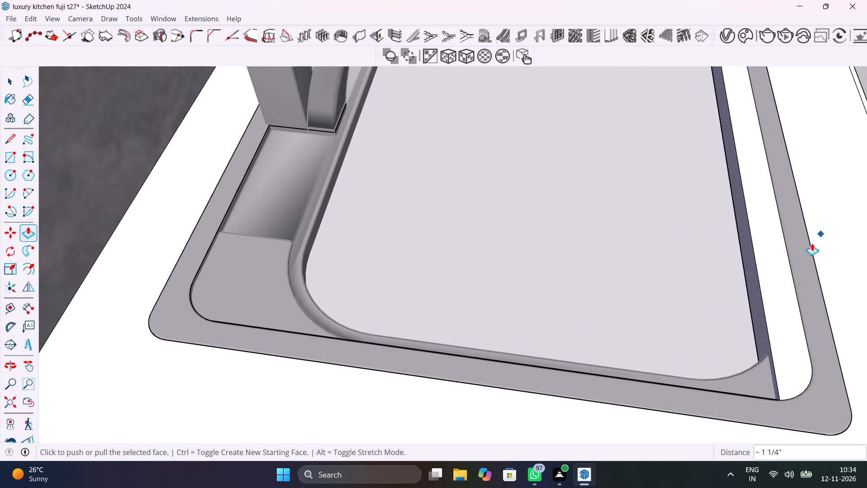
pyautogui.press('space')
pyautogui.click(760, 327)
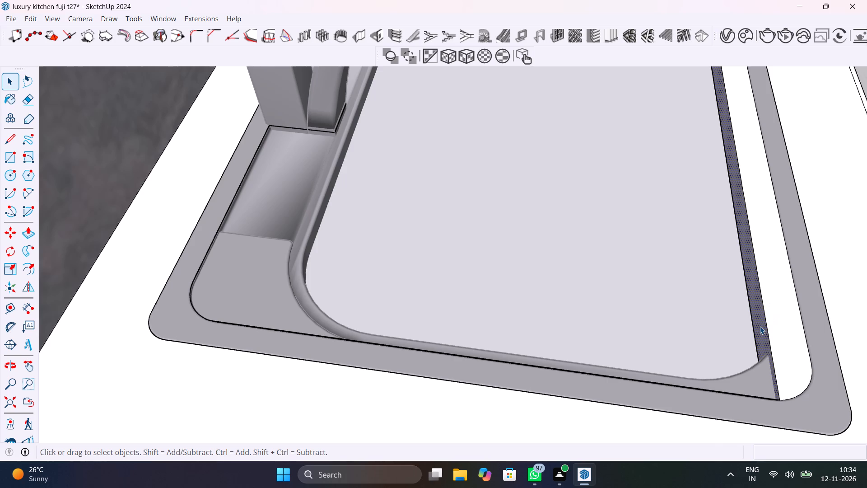
pyautogui.press('p')
pyautogui.moveTo(760, 326); pyautogui.dragTo(806, 316)
pyautogui.press('space')
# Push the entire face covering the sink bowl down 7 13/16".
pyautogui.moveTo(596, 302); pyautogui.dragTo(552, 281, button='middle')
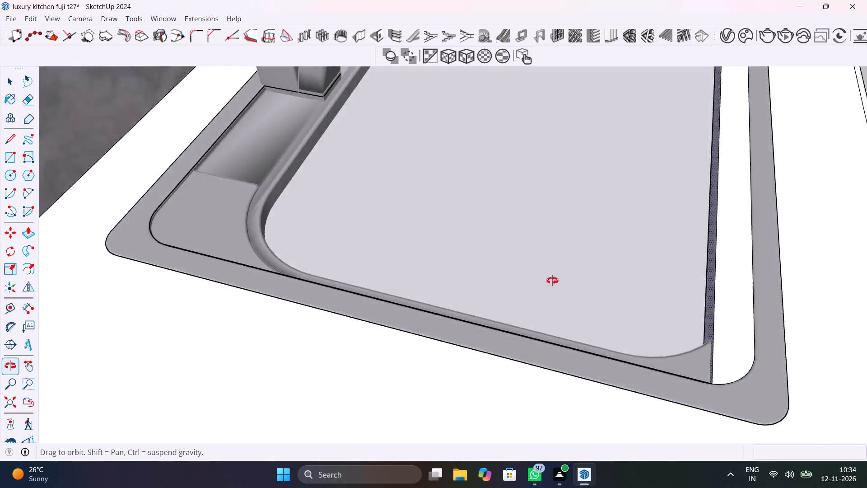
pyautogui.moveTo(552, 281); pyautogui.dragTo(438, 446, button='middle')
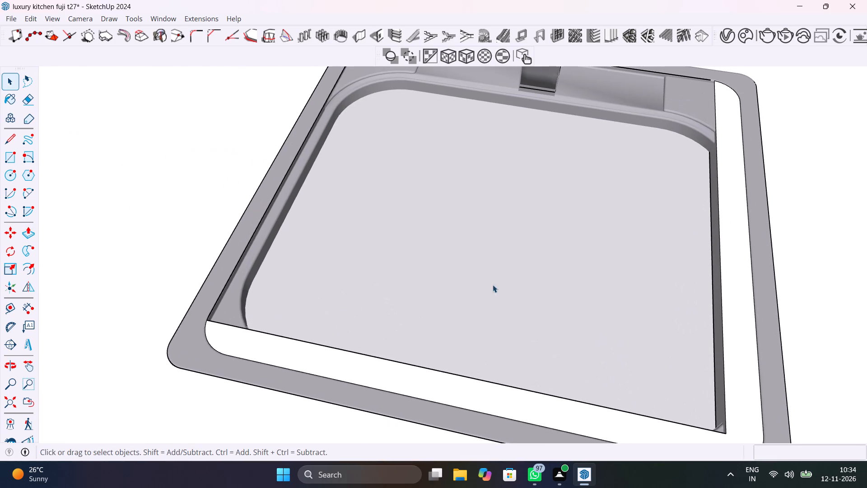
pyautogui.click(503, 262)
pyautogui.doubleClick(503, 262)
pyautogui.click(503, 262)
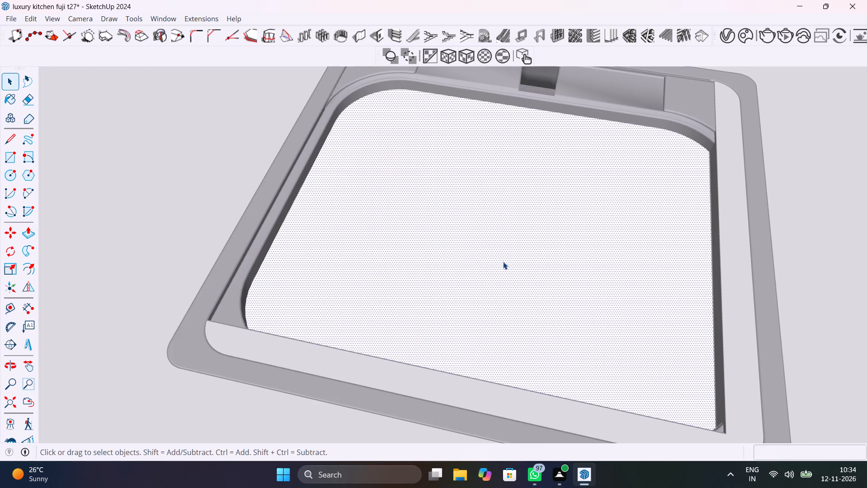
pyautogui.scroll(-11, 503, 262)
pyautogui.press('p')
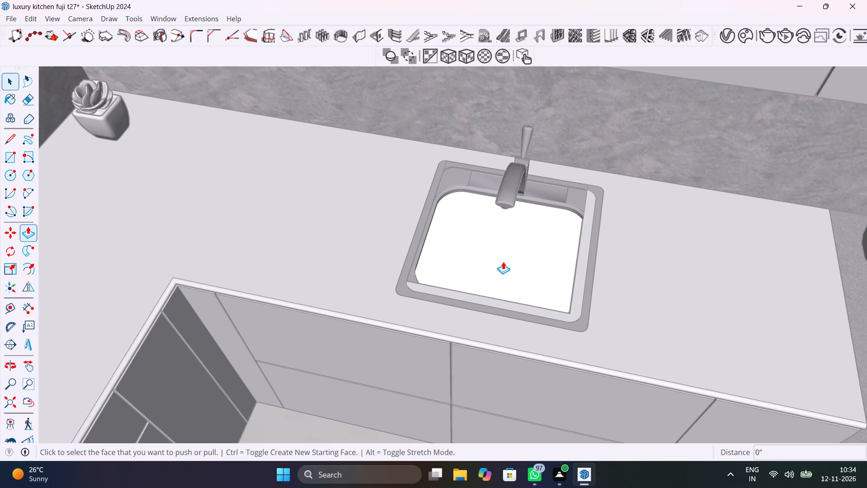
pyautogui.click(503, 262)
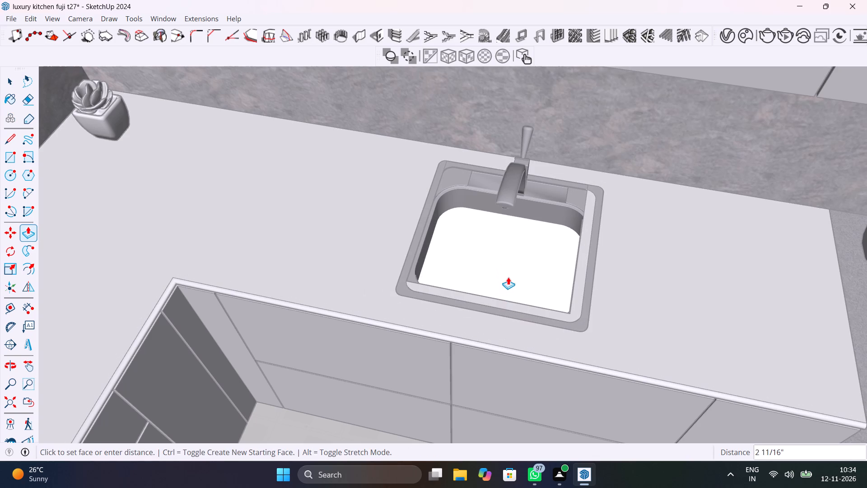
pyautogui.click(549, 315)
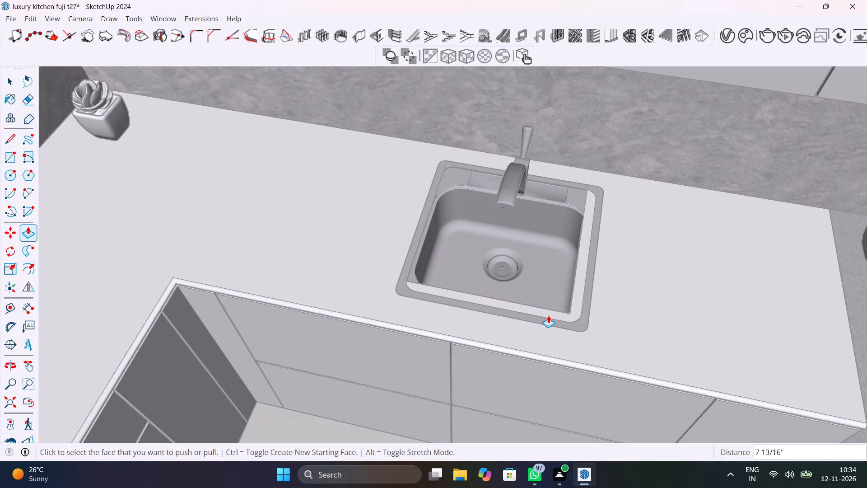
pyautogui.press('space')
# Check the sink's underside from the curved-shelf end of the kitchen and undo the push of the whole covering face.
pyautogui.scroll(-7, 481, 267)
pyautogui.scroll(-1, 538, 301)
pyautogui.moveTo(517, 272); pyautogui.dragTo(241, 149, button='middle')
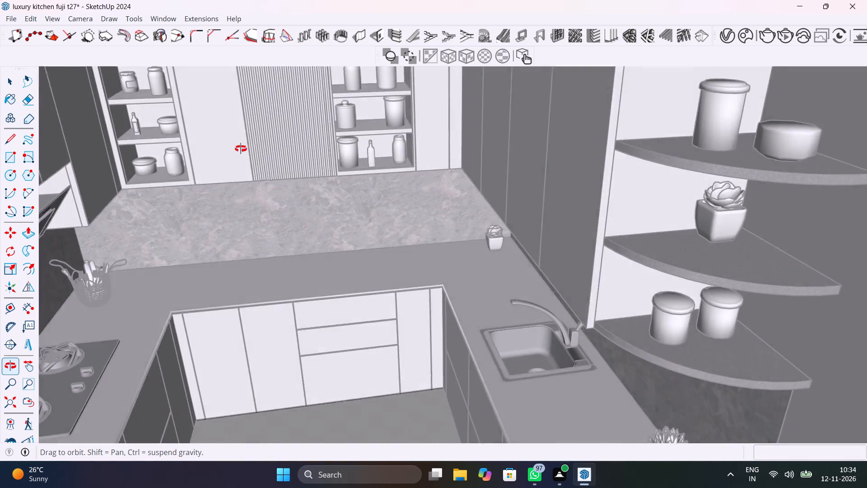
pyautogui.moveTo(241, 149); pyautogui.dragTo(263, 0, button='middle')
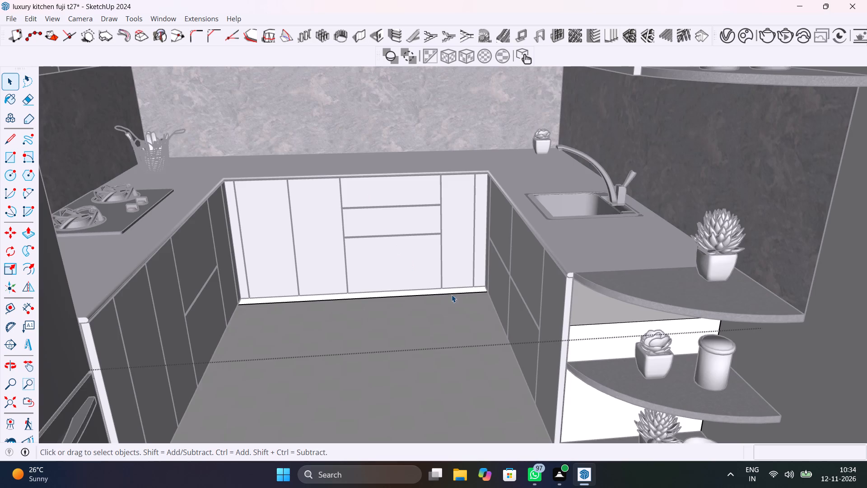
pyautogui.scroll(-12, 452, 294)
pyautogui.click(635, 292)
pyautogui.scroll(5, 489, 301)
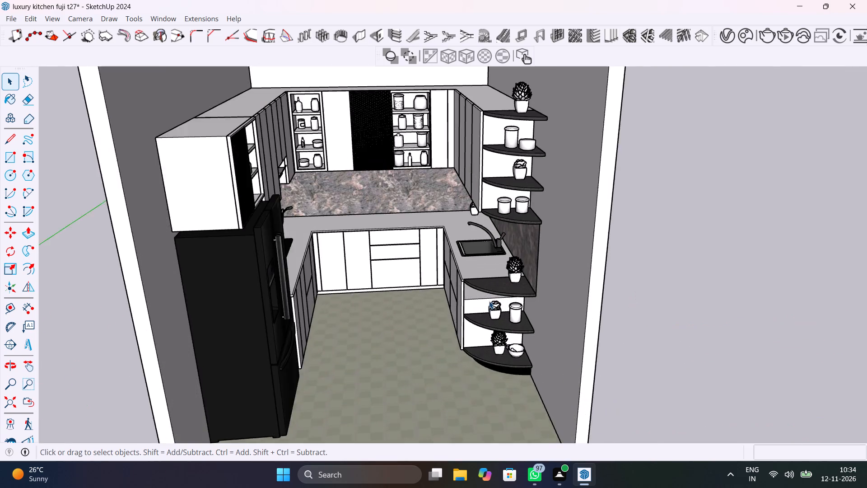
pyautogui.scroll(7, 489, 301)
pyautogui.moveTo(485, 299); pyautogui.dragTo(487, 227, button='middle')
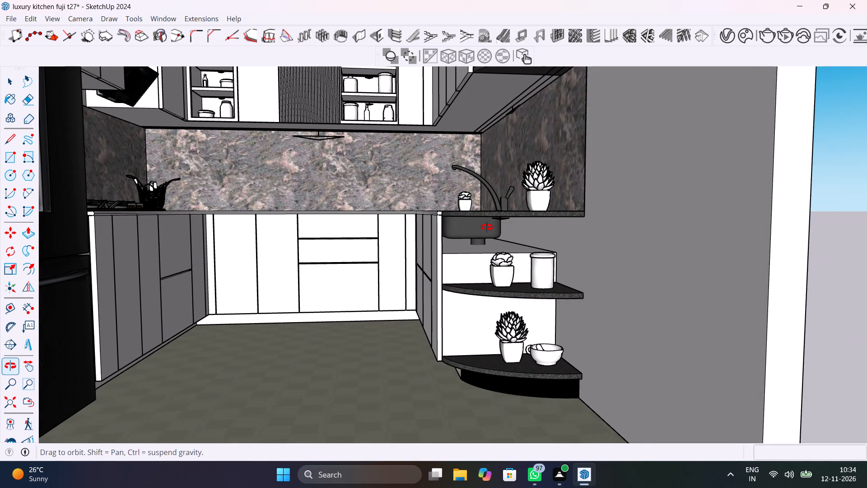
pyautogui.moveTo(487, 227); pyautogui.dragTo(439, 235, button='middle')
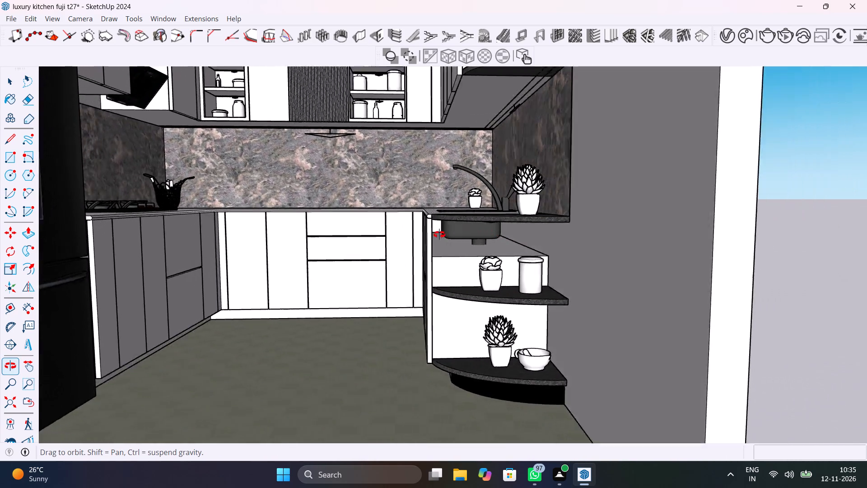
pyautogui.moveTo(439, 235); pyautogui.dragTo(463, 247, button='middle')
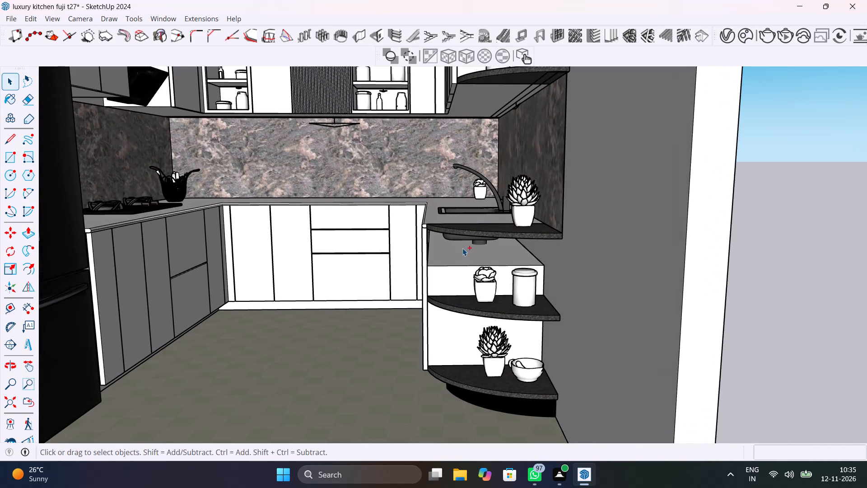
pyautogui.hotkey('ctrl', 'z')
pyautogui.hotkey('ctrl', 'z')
# Draw a rectangle about 9" by 11 15/16" on the face covering the sink bowl, inside the bowl's outline.
pyautogui.moveTo(410, 243); pyautogui.dragTo(496, 408, button='middle')
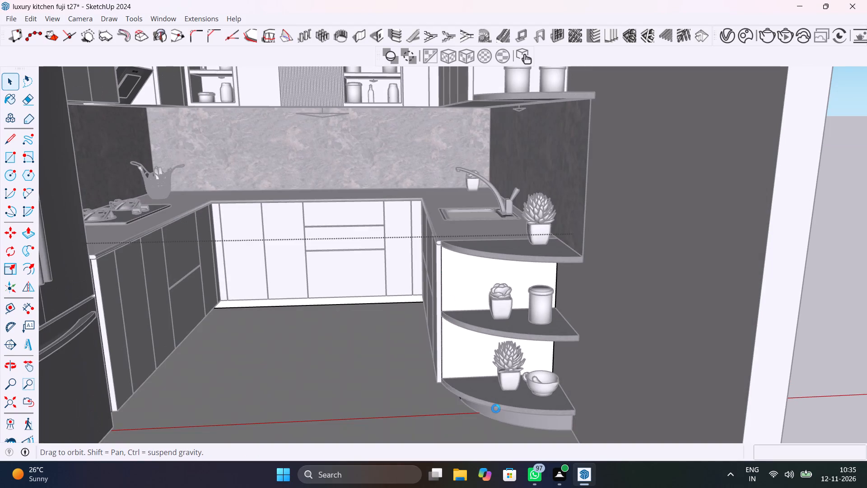
pyautogui.moveTo(496, 408); pyautogui.dragTo(495, 407, button='middle')
pyautogui.click(855, 284)
pyautogui.scroll(7, 471, 202)
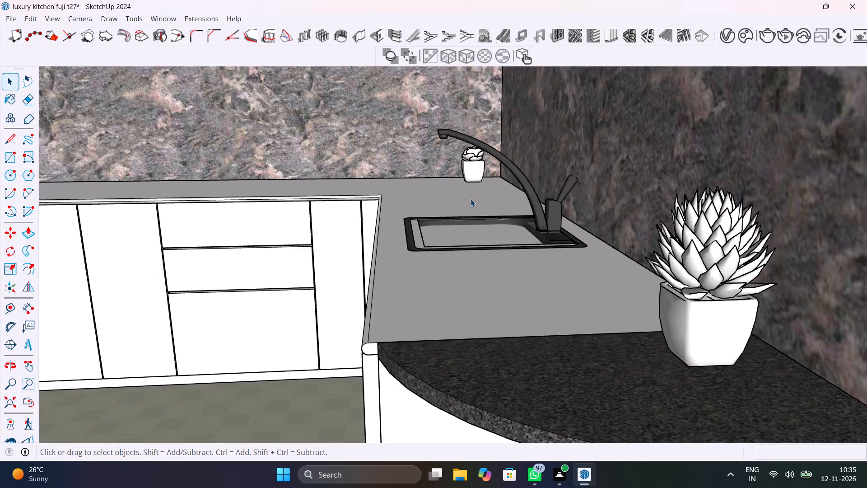
pyautogui.scroll(2, 471, 199)
pyautogui.keyDown('shift'); pyautogui.moveTo(438, 288); pyautogui.dragTo(350, 197, button='middle'); pyautogui.keyUp('shift')
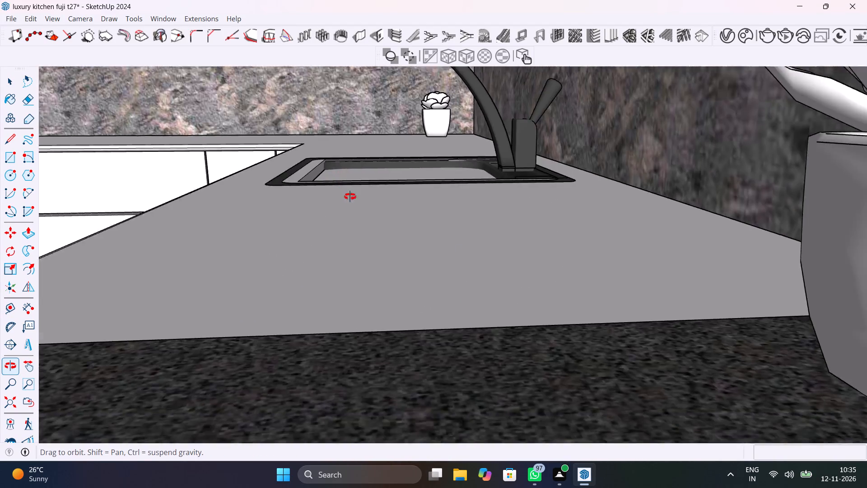
pyautogui.keyDown('shift'); pyautogui.moveTo(350, 197); pyautogui.dragTo(615, 346, button='middle'); pyautogui.keyUp('shift')
pyautogui.click(366, 275)
pyautogui.doubleClick(368, 264)
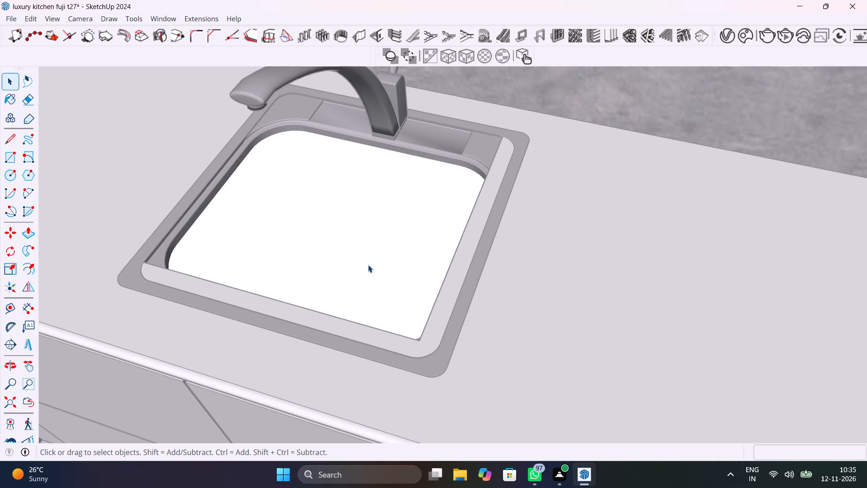
pyautogui.click(368, 265)
pyautogui.scroll(-7, 368, 264)
pyautogui.moveTo(368, 264); pyautogui.dragTo(437, 299, button='middle')
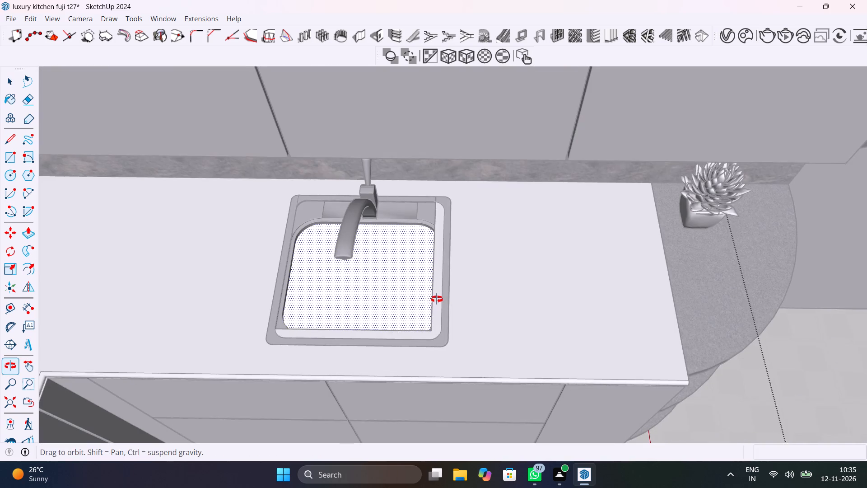
pyautogui.moveTo(437, 299); pyautogui.dragTo(437, 299, button='middle')
pyautogui.press('r')
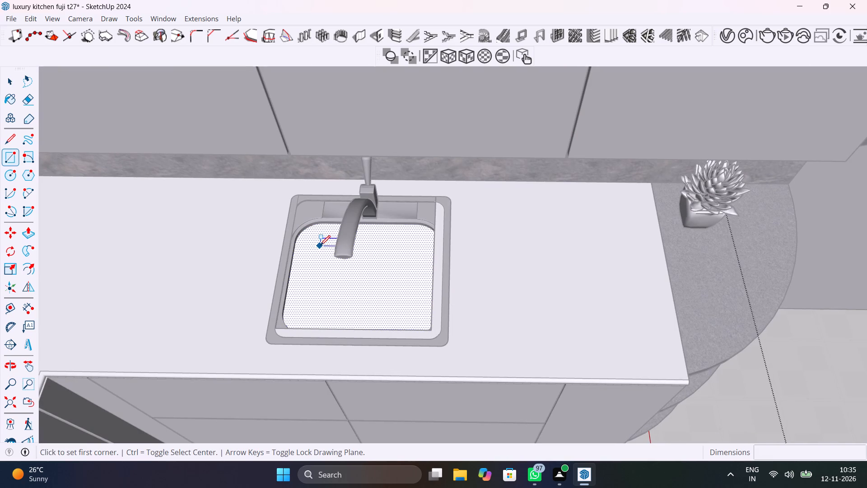
pyautogui.click(320, 246)
pyautogui.click(421, 319)
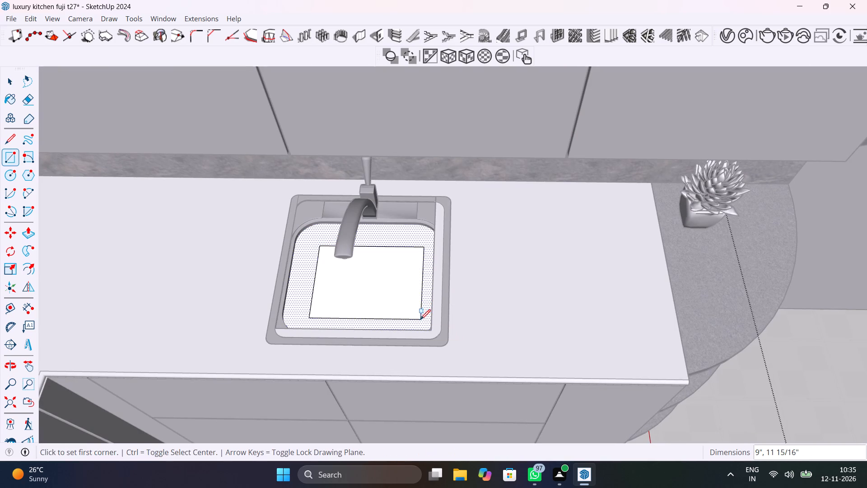
# Push the new rectangle down through the covering face to open a hole over the sink drain.
pyautogui.press('space')
pyautogui.click(405, 290)
pyautogui.press('p')
pyautogui.click(405, 289)
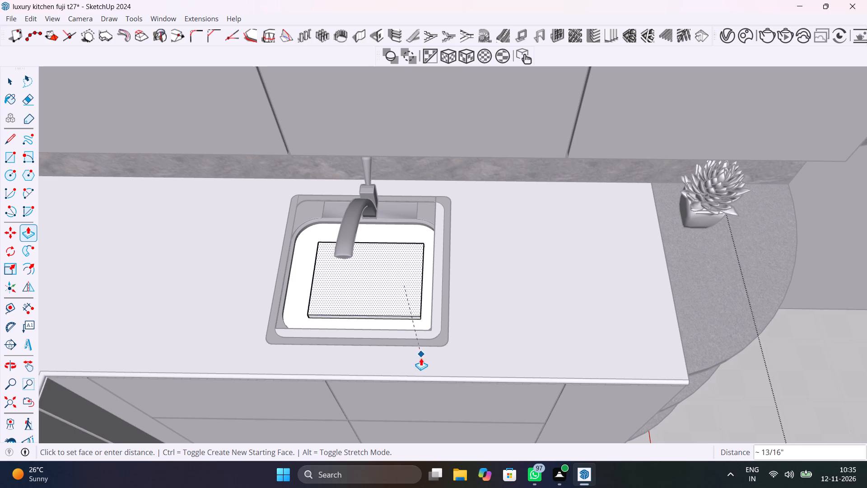
pyautogui.click(422, 382)
pyautogui.moveTo(380, 324); pyautogui.dragTo(69, 123, button='middle')
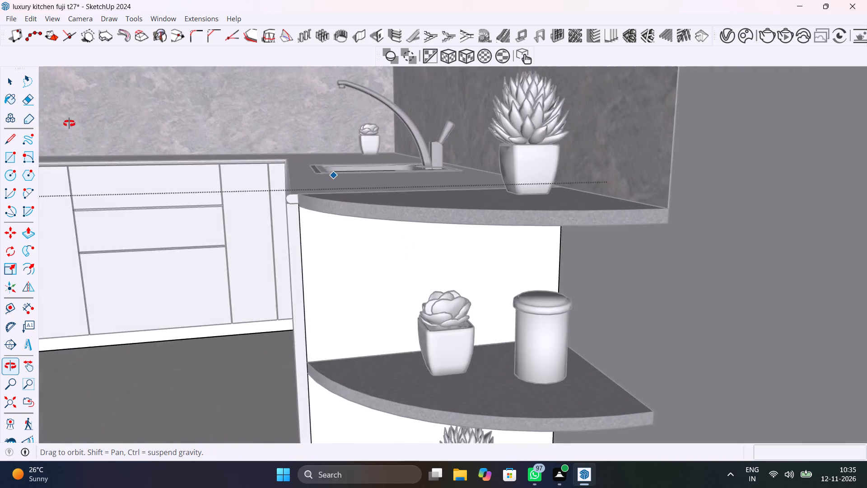
pyautogui.moveTo(69, 123); pyautogui.dragTo(389, 323, button='middle')
# Push the hole's back wall toward the faucet about 3" and a further 1 5/16" to clear the bowl.
pyautogui.scroll(5, 378, 279)
pyautogui.press('space')
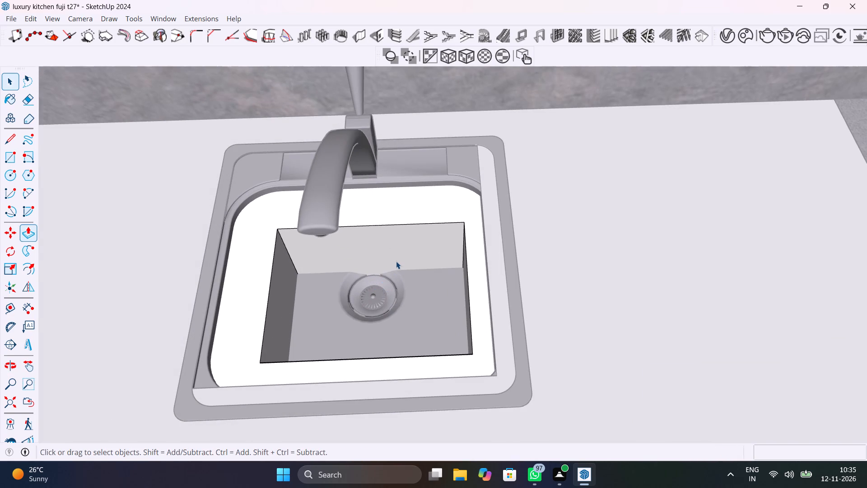
pyautogui.click(396, 258)
pyautogui.press('p')
pyautogui.click(396, 258)
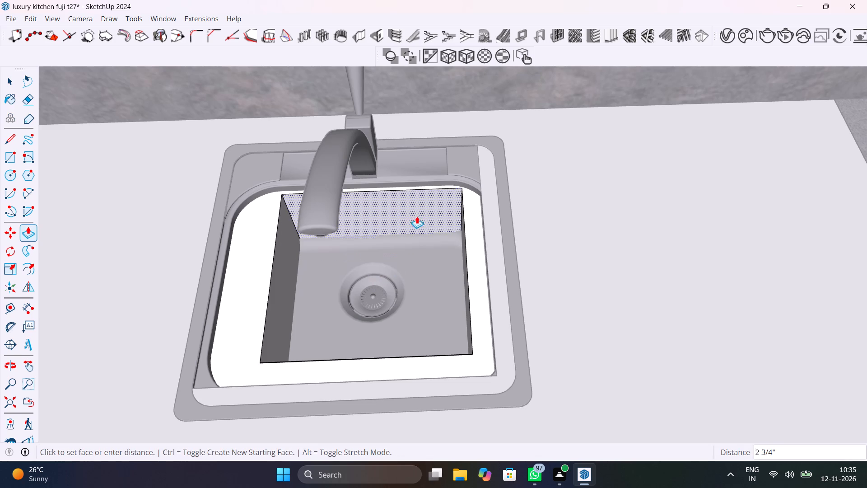
pyautogui.click(418, 212)
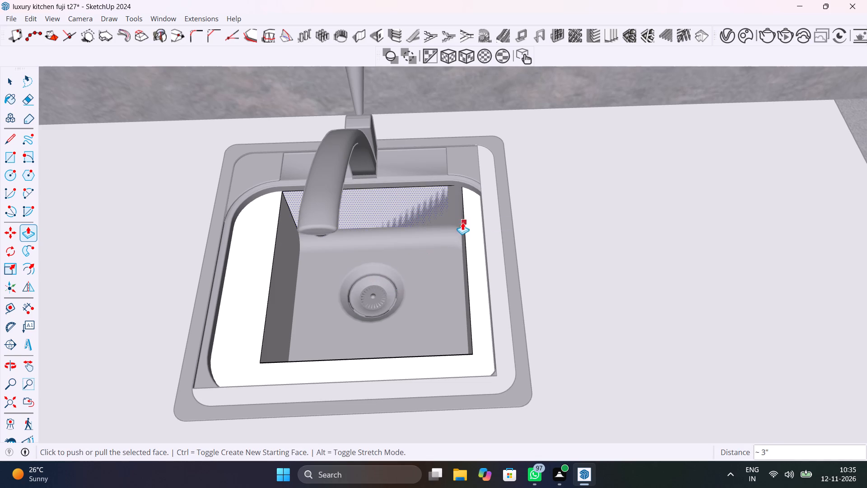
pyautogui.click(386, 206)
pyautogui.click(390, 191)
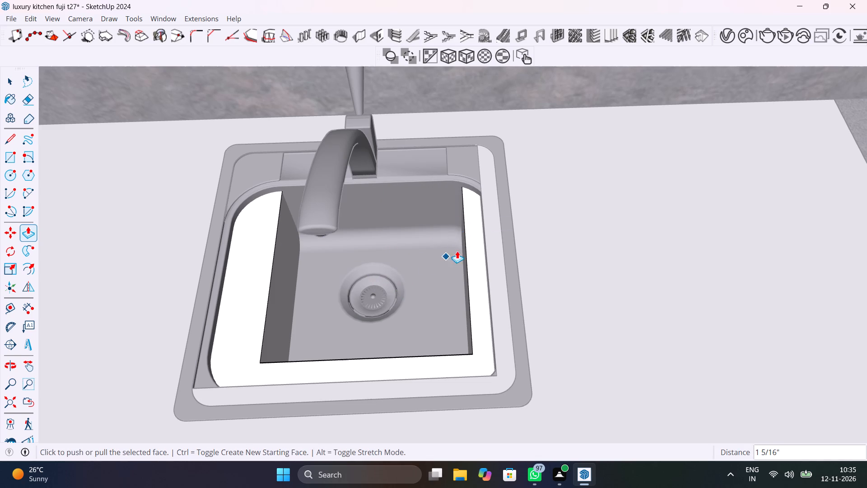
# Push the hole's side wall nearest the curved shelves outward 2 9/16" to clear that side of the bowl.
pyautogui.moveTo(442, 284); pyautogui.dragTo(545, 241, button='middle')
pyautogui.press('space')
pyautogui.click(548, 228)
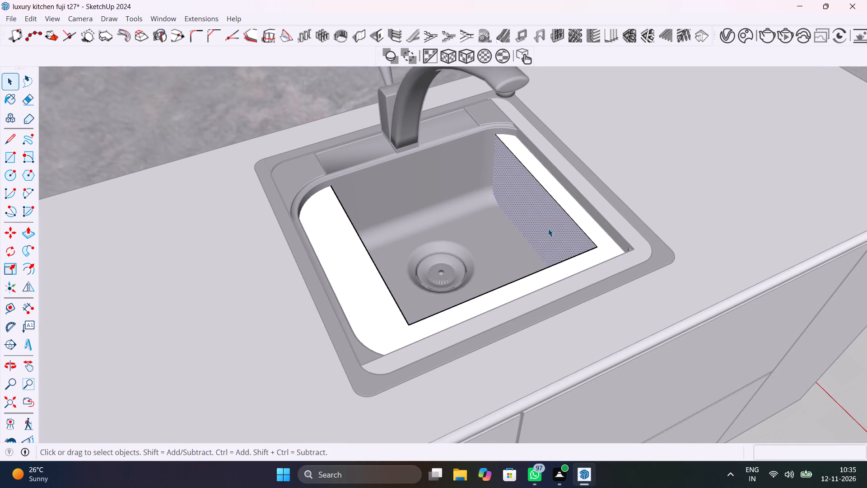
pyautogui.press('p')
pyautogui.click(548, 229)
pyautogui.click(580, 214)
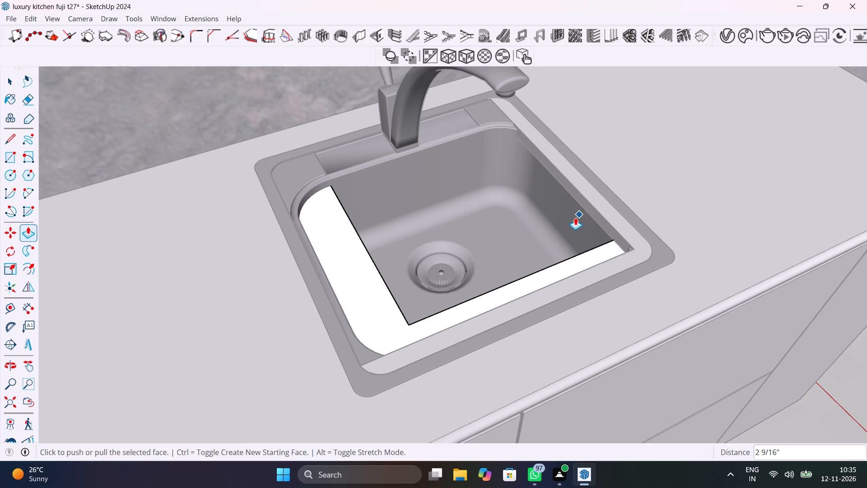
pyautogui.press('space')
# Push the hole's side wall nearest the countertop corner outward about 2 15/16" to clear that side of the bowl.
pyautogui.moveTo(499, 277); pyautogui.dragTo(499, 295, button='middle')
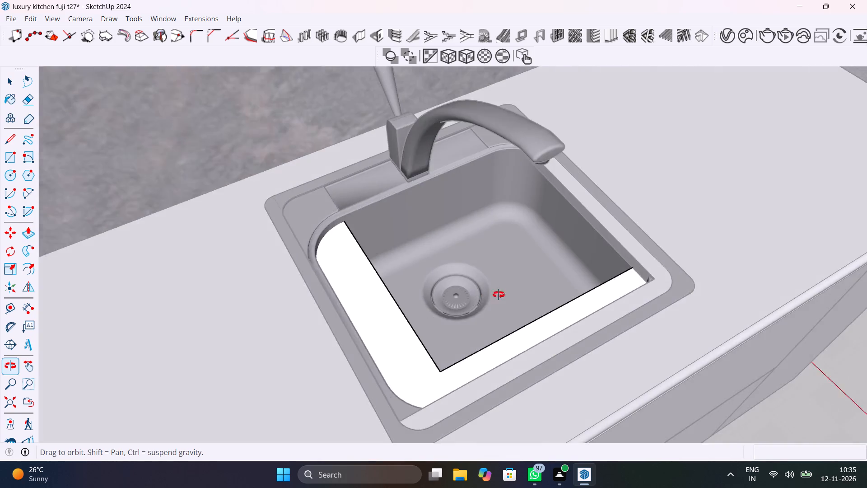
pyautogui.moveTo(499, 295); pyautogui.dragTo(392, 396, button='middle')
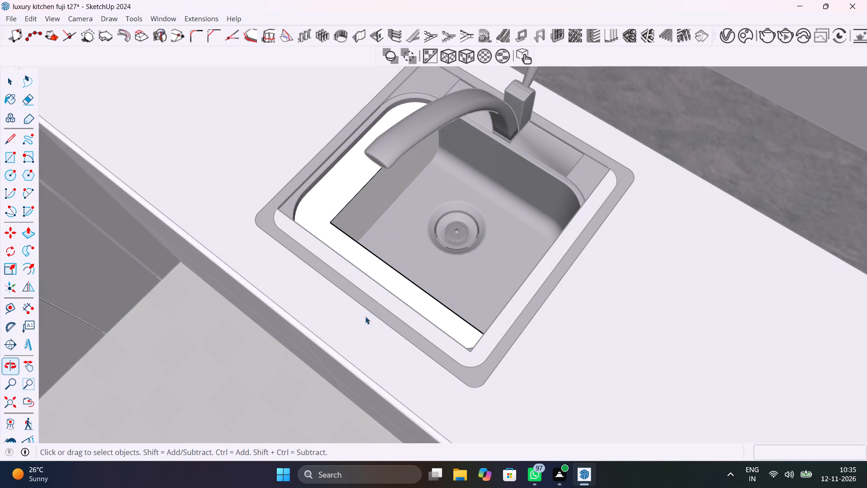
pyautogui.click(380, 189)
pyautogui.press('p')
pyautogui.click(380, 189)
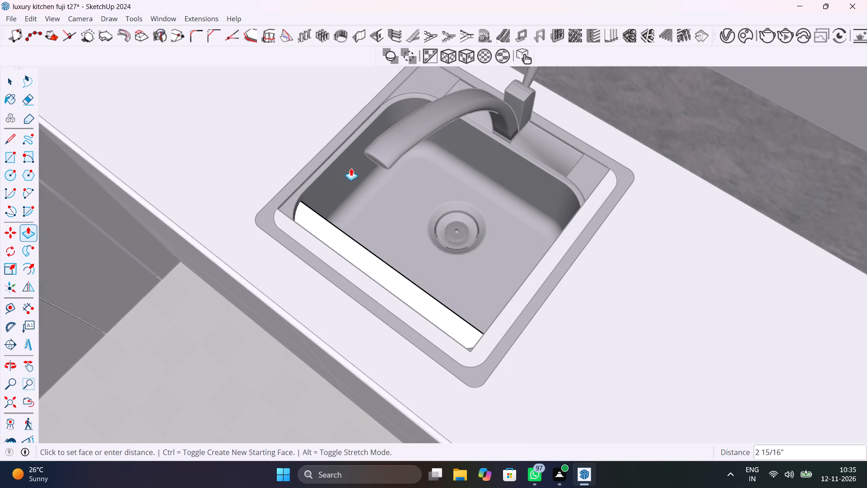
pyautogui.click(343, 166)
pyautogui.press('space')
pyautogui.scroll(-1, 455, 291)
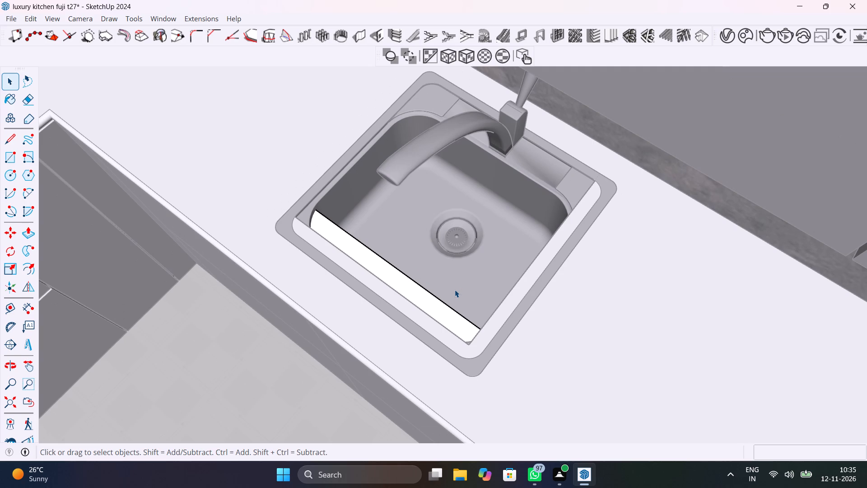
# Push the hole's front wall, facing the countertop's front edge, outward about 2 3/16" to clear the front of the bowl.
pyautogui.keyDown('shift'); pyautogui.moveTo(471, 257); pyautogui.dragTo(399, 293, button='middle'); pyautogui.keyUp('shift')
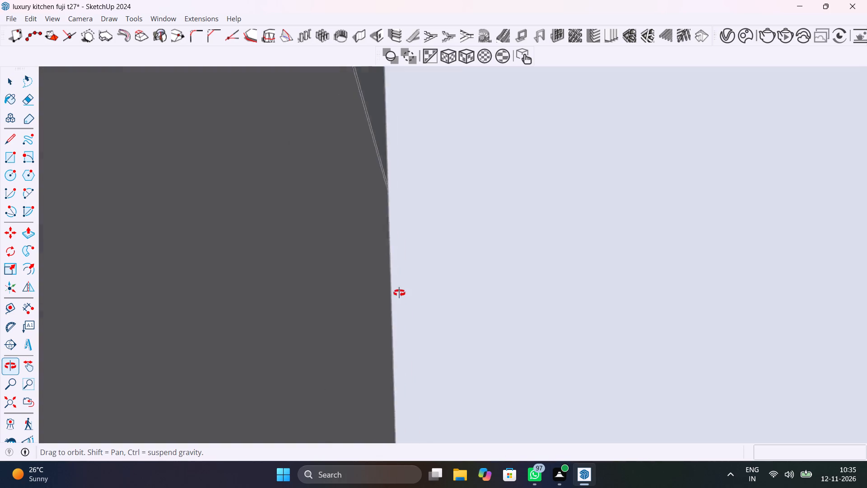
pyautogui.keyDown('shift'); pyautogui.moveTo(399, 293); pyautogui.dragTo(492, 273, button='middle'); pyautogui.keyUp('shift')
pyautogui.scroll(9, 479, 292)
pyautogui.moveTo(474, 294); pyautogui.dragTo(304, 251, button='middle')
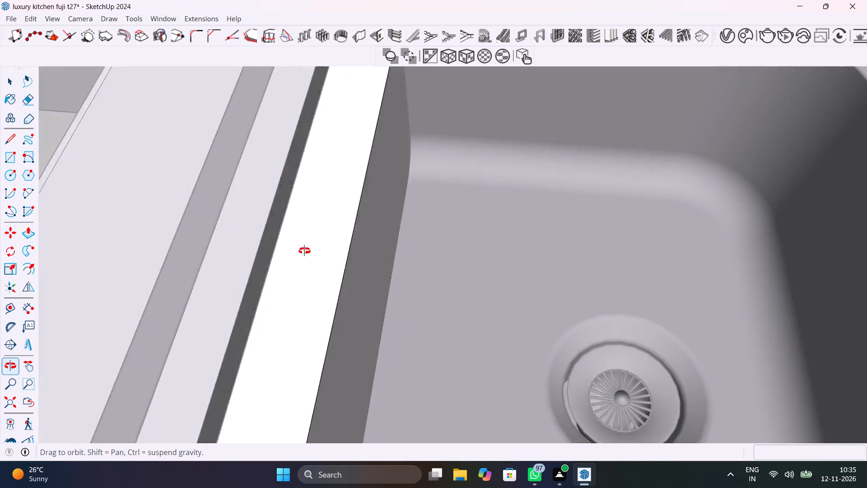
pyautogui.moveTo(304, 251); pyautogui.dragTo(304, 251, button='middle')
pyautogui.click(352, 276)
pyautogui.press('p')
pyautogui.click(351, 275)
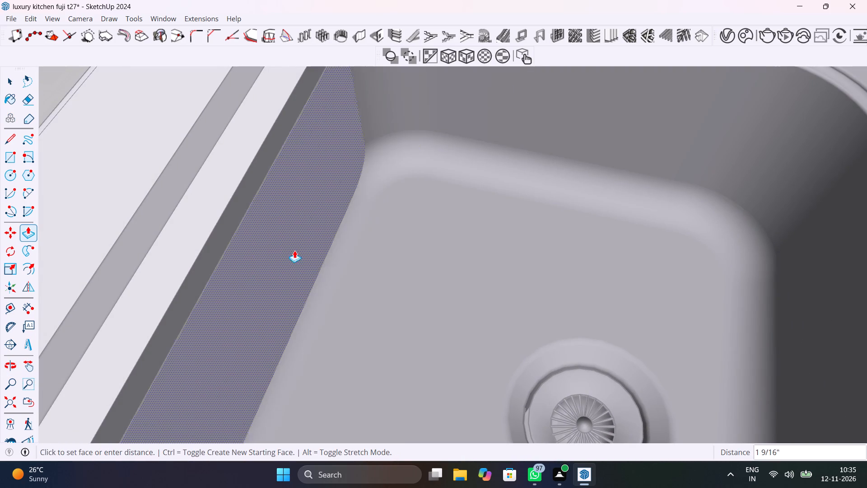
pyautogui.click(284, 206)
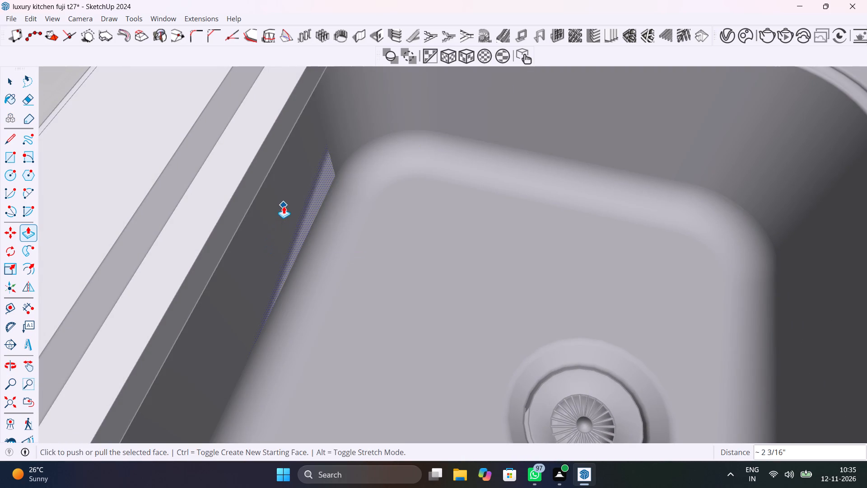
pyautogui.press('space')
pyautogui.click(287, 211)
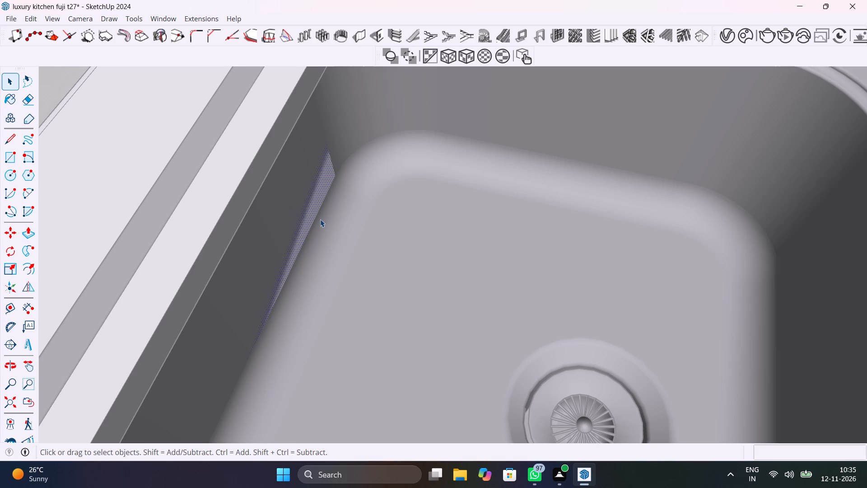
pyautogui.click(321, 202)
pyautogui.press('p')
pyautogui.click(321, 203)
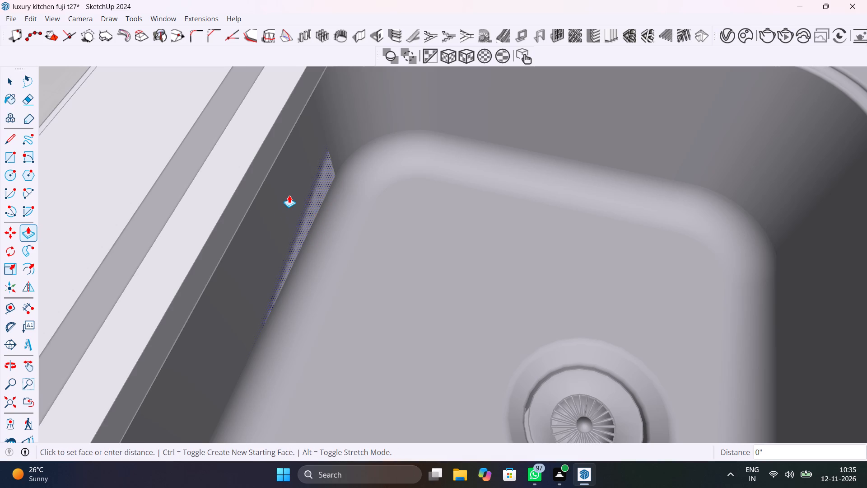
pyautogui.click(289, 194)
pyautogui.scroll(-6, 329, 225)
pyautogui.press('space')
# Close the open group and examine the sink opening within the whole kitchen.
pyautogui.moveTo(322, 267); pyautogui.dragTo(475, 212, button='middle')
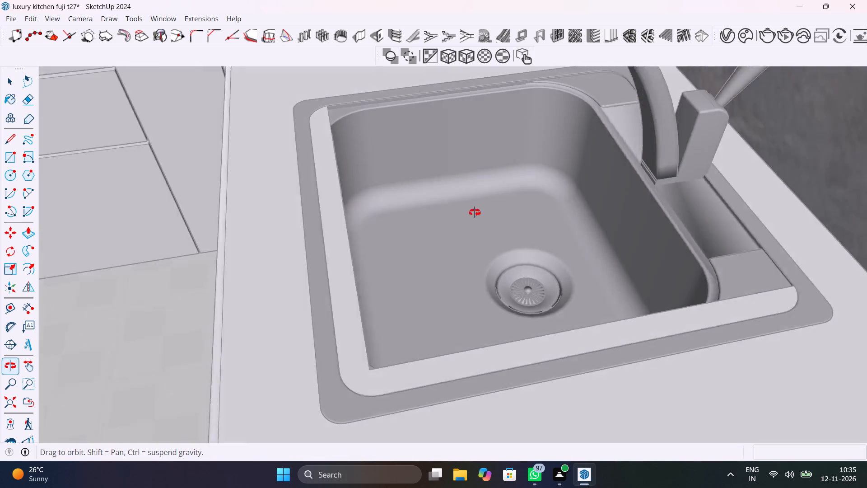
pyautogui.moveTo(475, 212); pyautogui.dragTo(540, 201, button='middle')
pyautogui.scroll(-18, 540, 201)
pyautogui.moveTo(553, 262); pyautogui.dragTo(416, 162, button='middle')
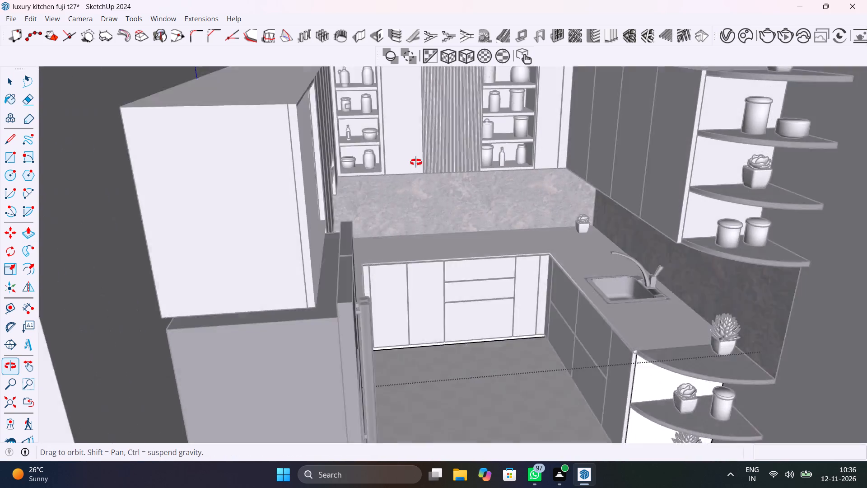
pyautogui.moveTo(416, 162); pyautogui.dragTo(374, 146, button='middle')
pyautogui.scroll(-4, 456, 209)
pyautogui.scroll(1, 456, 209)
pyautogui.scroll(-6, 456, 209)
pyautogui.moveTo(494, 252); pyautogui.dragTo(359, 217, button='middle')
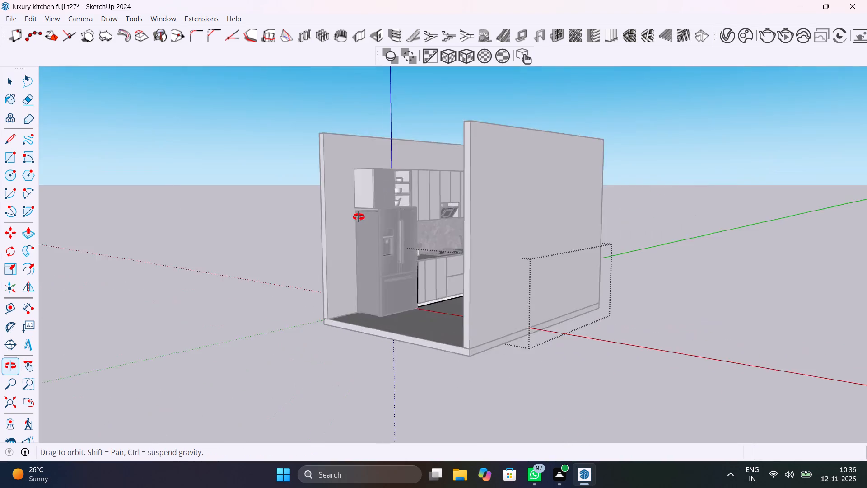
pyautogui.moveTo(359, 217); pyautogui.dragTo(499, 232, button='middle')
pyautogui.scroll(1, 499, 232)
pyautogui.click(721, 259)
pyautogui.scroll(6, 511, 263)
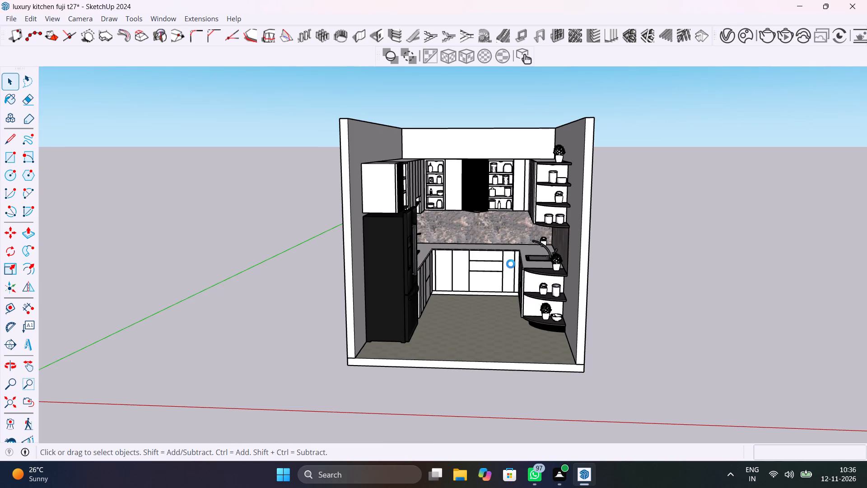
pyautogui.scroll(2, 544, 269)
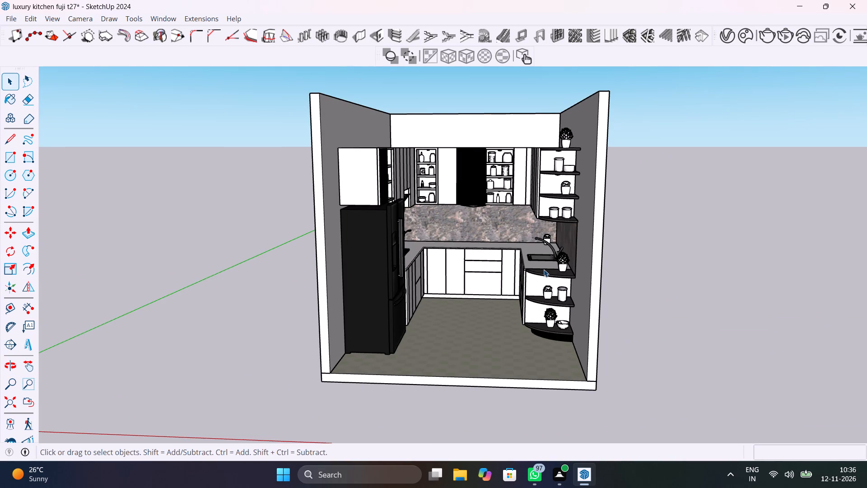
# Reopen the countertop group for editing at the sink.
pyautogui.scroll(7, 544, 269)
pyautogui.moveTo(544, 269); pyautogui.dragTo(615, 373, button='middle')
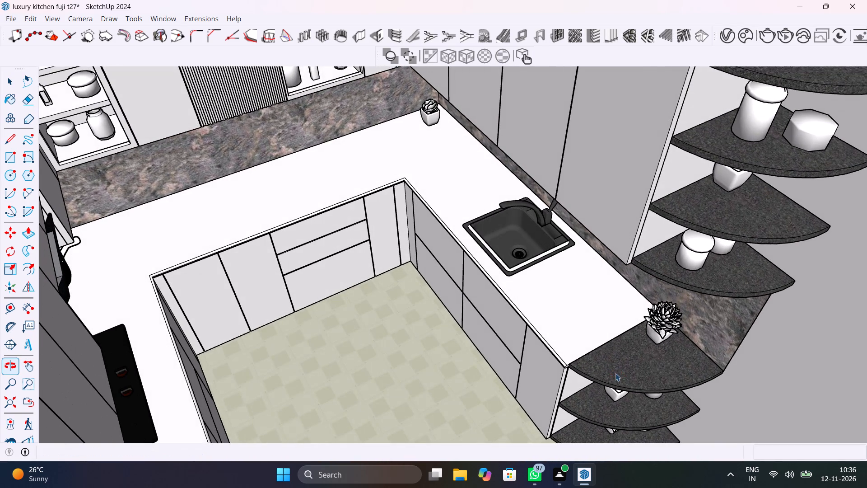
pyautogui.scroll(7, 486, 192)
pyautogui.scroll(5, 523, 231)
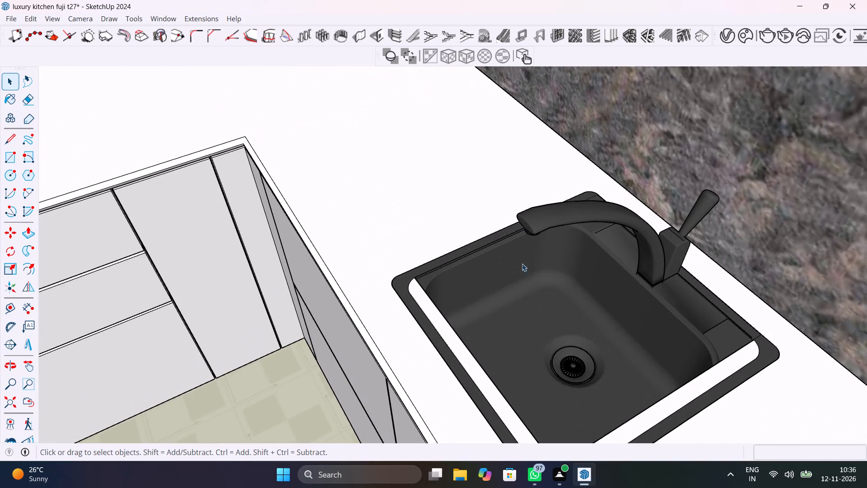
pyautogui.keyDown('shift'); pyautogui.moveTo(517, 256); pyautogui.dragTo(324, 155, button='middle'); pyautogui.keyUp('shift')
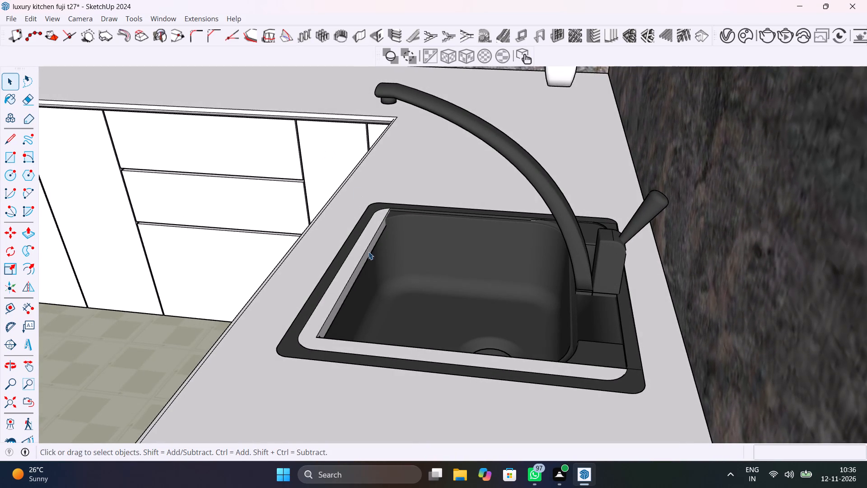
pyautogui.click(367, 255)
pyautogui.doubleClick(365, 254)
pyautogui.click(365, 254)
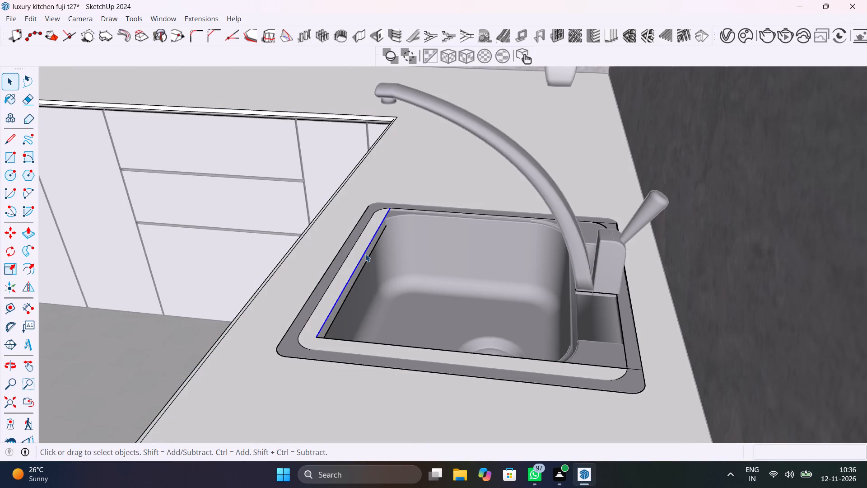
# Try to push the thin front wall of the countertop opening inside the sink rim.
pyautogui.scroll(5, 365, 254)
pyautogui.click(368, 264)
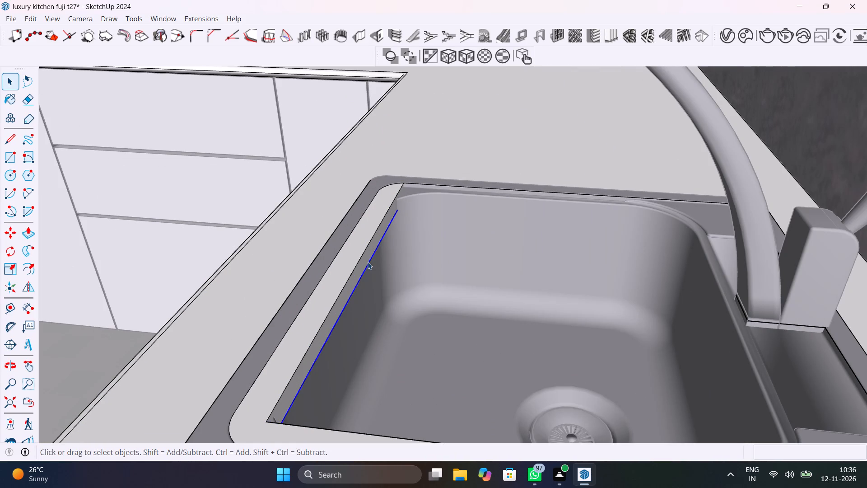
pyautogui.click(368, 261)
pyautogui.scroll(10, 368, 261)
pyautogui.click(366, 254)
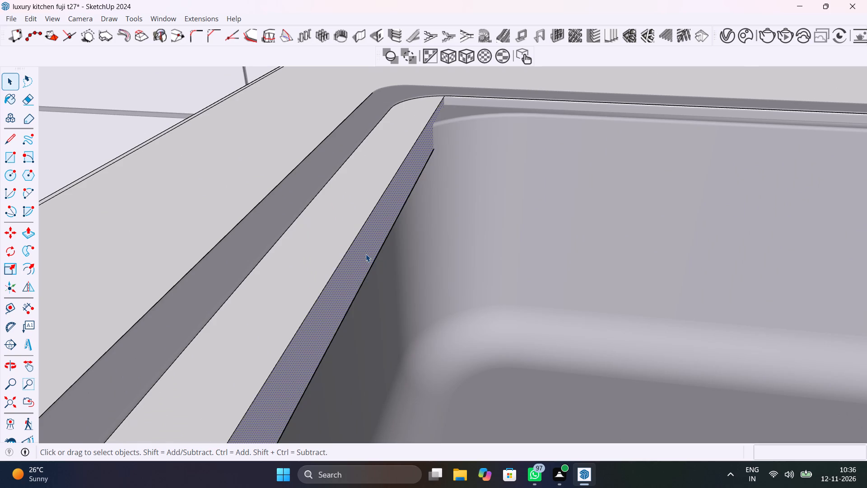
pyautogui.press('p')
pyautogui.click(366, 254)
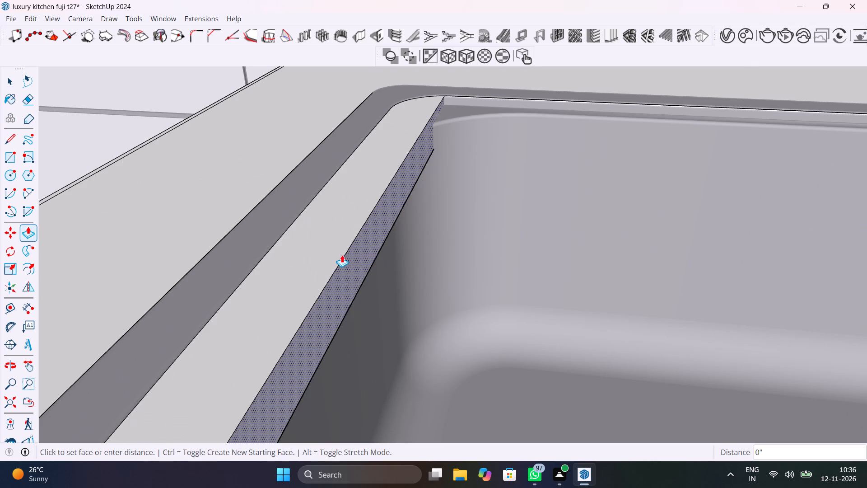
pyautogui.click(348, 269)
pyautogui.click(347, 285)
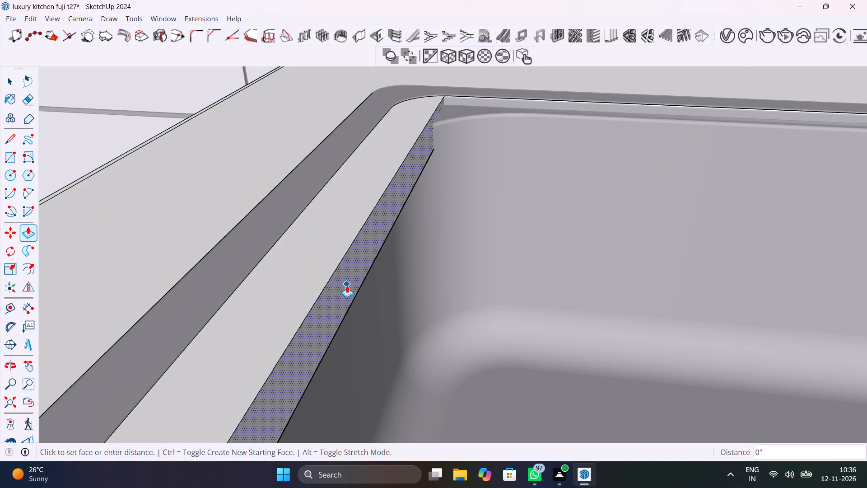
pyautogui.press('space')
# Delete the front wall of the opening, the covering strips above and below it, and their loose edges inside the sink rim.
pyautogui.click(347, 285)
pyautogui.press('Delete')
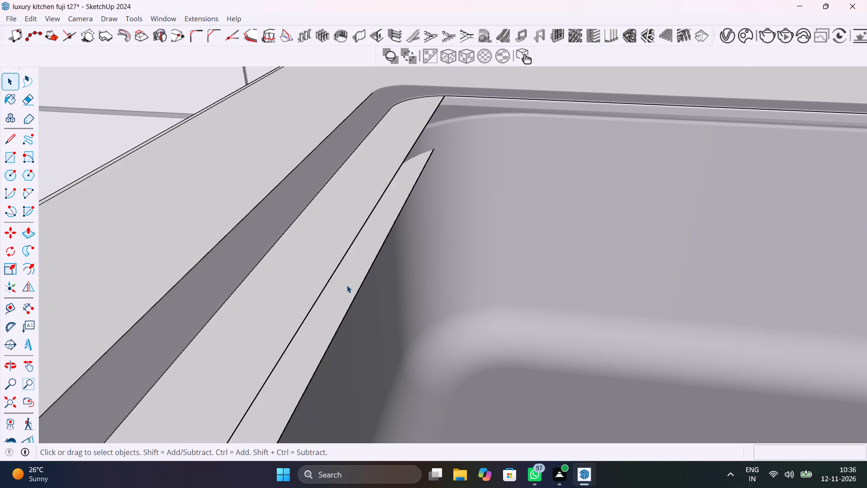
pyautogui.click(318, 274)
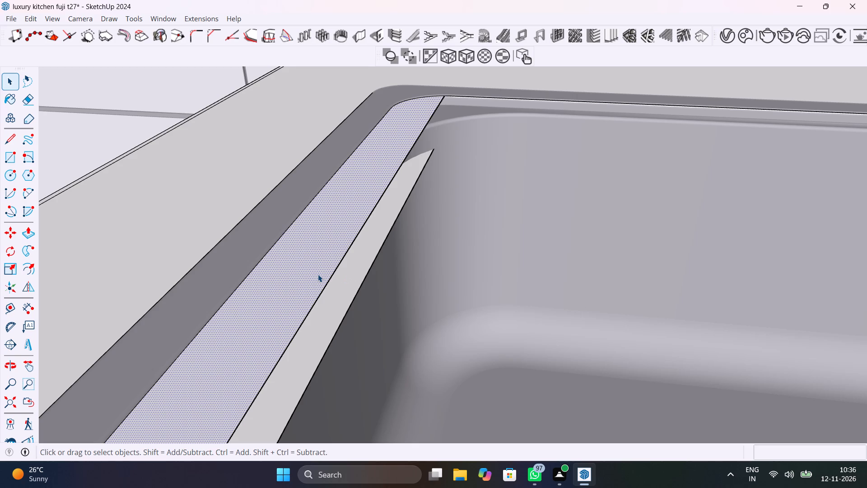
pyautogui.press('Delete')
pyautogui.click(323, 291)
pyautogui.press('Delete')
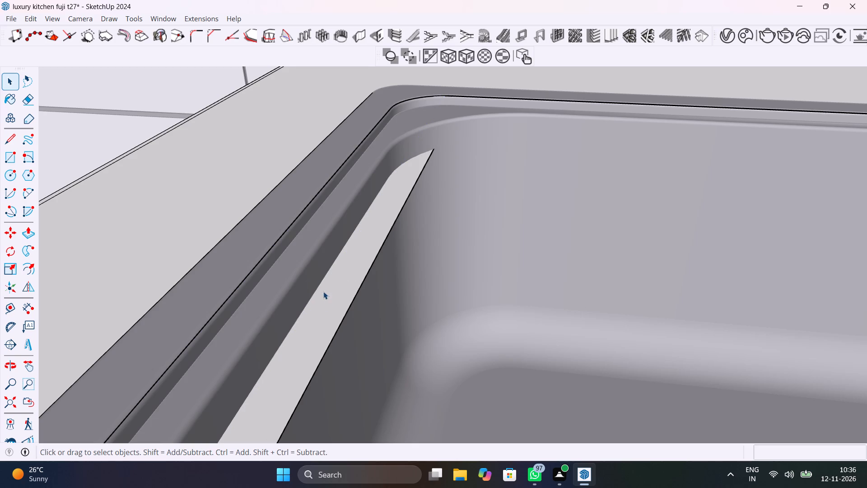
pyautogui.click(330, 310)
pyautogui.press('Delete')
pyautogui.click(340, 324)
pyautogui.press('Delete')
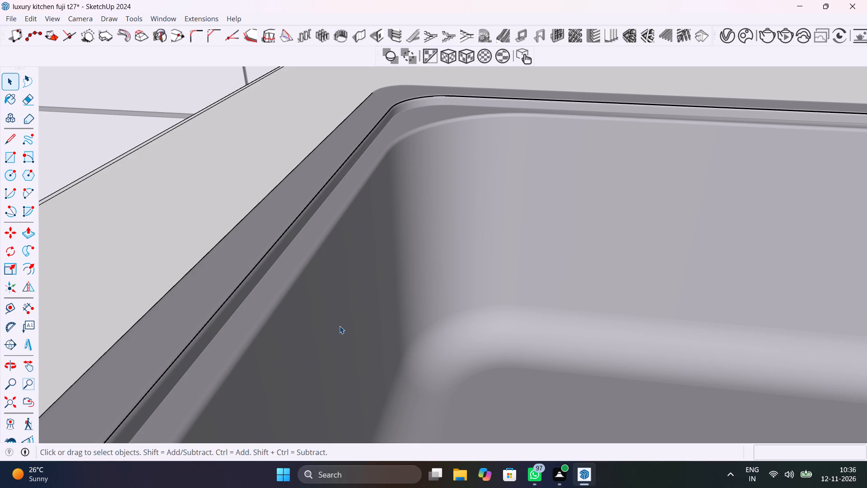
# Erase the leftover hole edges crossing the bowl on the side nearest the curved shelves, including the short stub at its front corner.
pyautogui.scroll(-3, 336, 291)
pyautogui.moveTo(336, 293); pyautogui.dragTo(574, 255, button='middle')
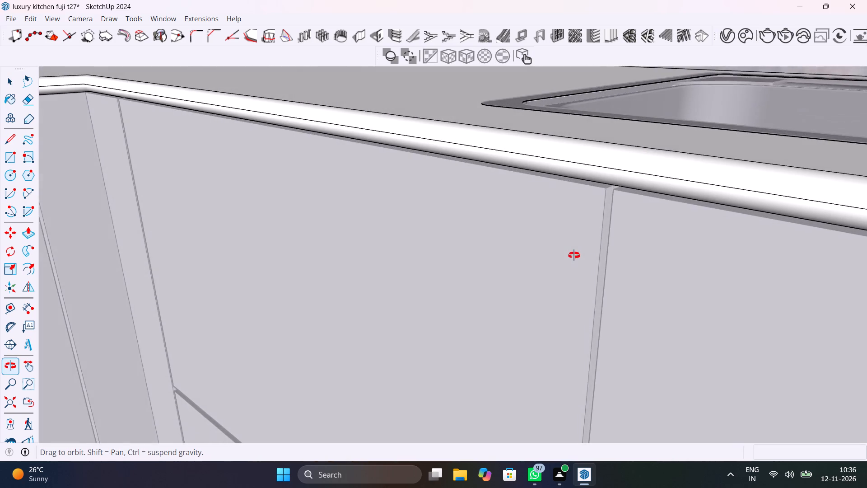
pyautogui.moveTo(574, 255); pyautogui.dragTo(32, 310, button='middle')
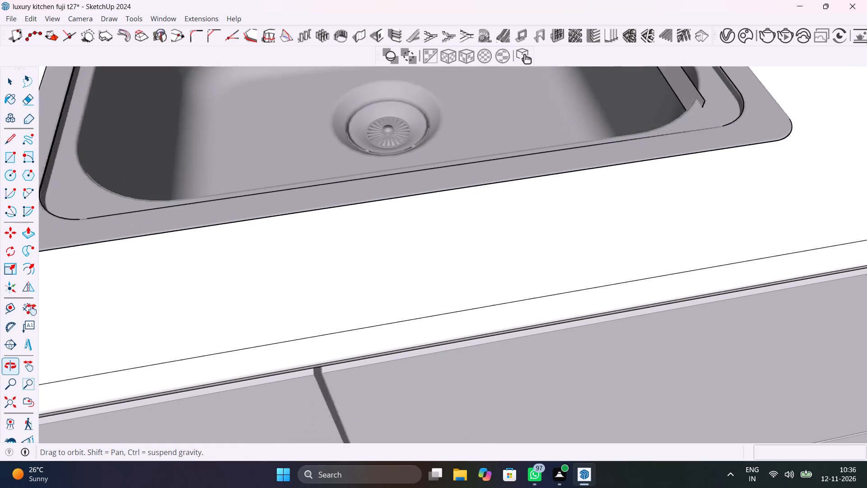
pyautogui.moveTo(32, 310); pyautogui.dragTo(0, 322, button='middle')
pyautogui.keyDown('shift'); pyautogui.moveTo(502, 160); pyautogui.dragTo(451, 280, button='middle'); pyautogui.keyUp('shift')
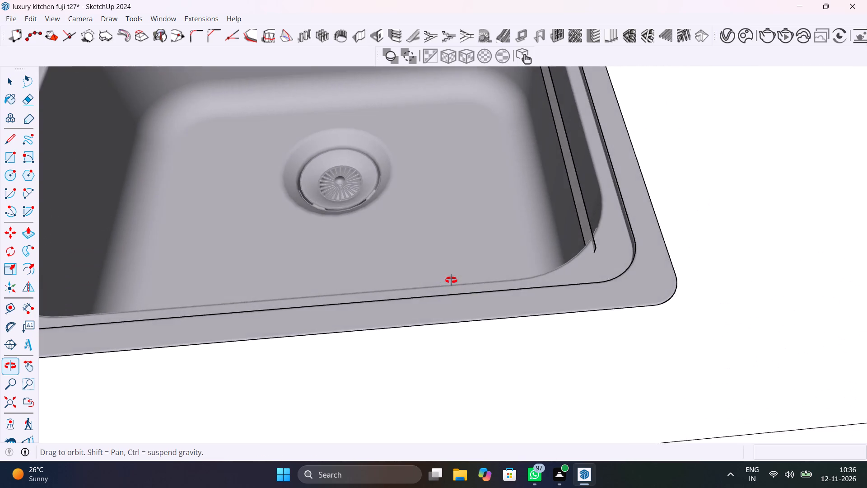
pyautogui.keyDown('shift'); pyautogui.moveTo(451, 280); pyautogui.dragTo(429, 321, button='middle'); pyautogui.keyUp('shift')
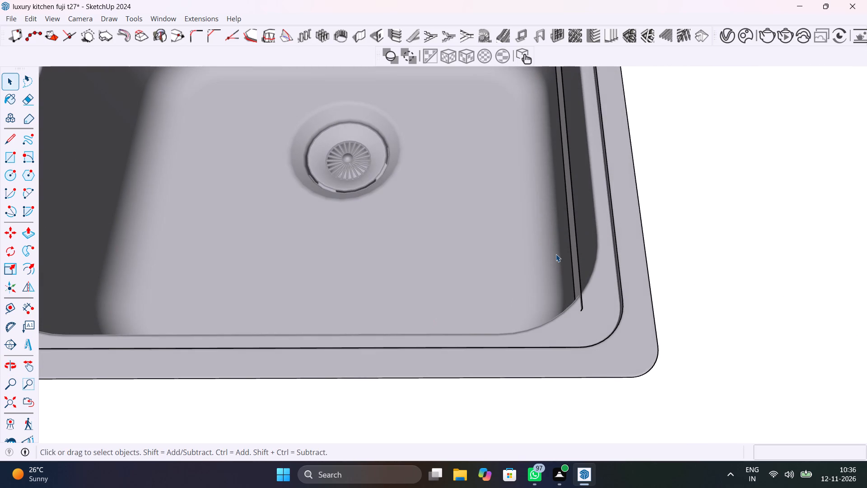
pyautogui.press('e')
pyautogui.moveTo(566, 243); pyautogui.dragTo(576, 226)
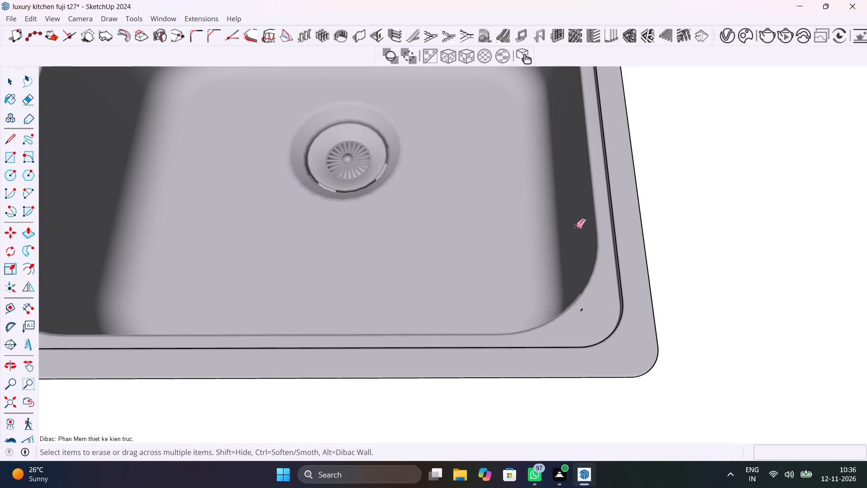
pyautogui.moveTo(584, 312); pyautogui.dragTo(582, 306)
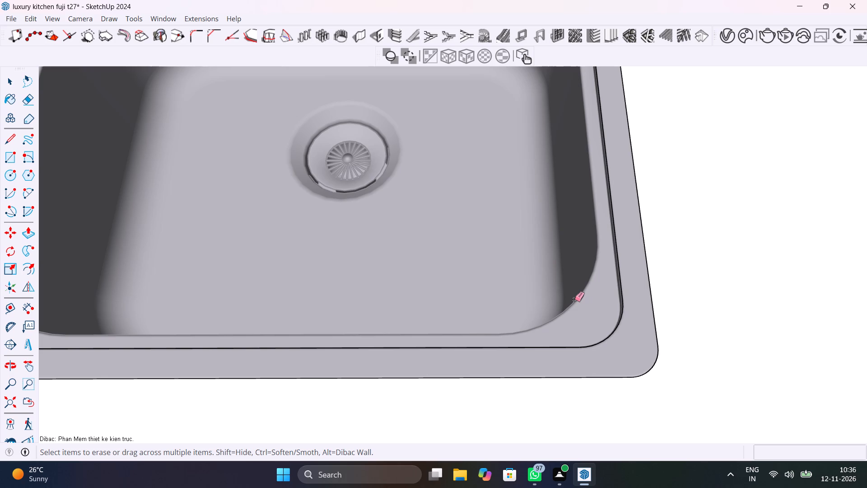
pyautogui.scroll(7, 574, 299)
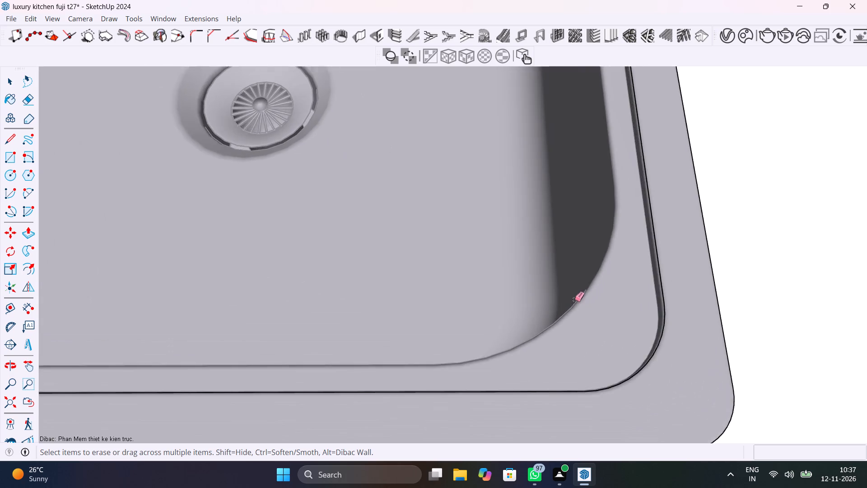
pyautogui.scroll(2, 574, 299)
pyautogui.moveTo(583, 319); pyautogui.dragTo(447, 267, button='middle')
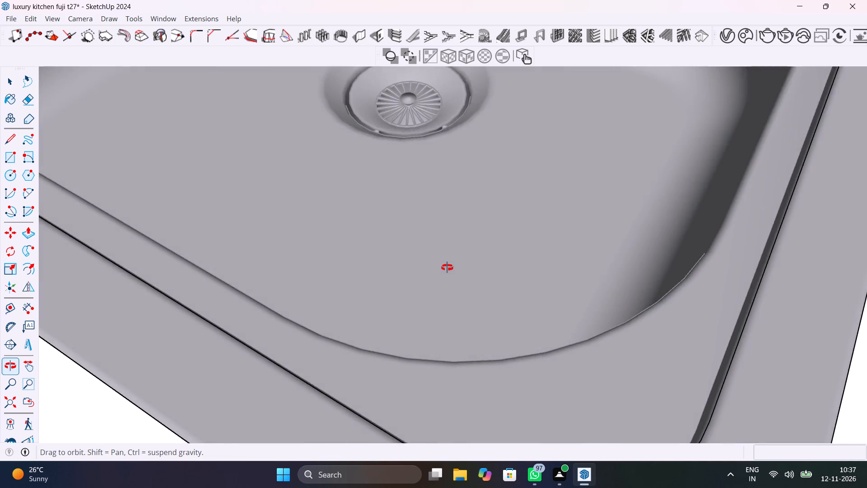
pyautogui.moveTo(447, 267); pyautogui.dragTo(352, 257, button='middle')
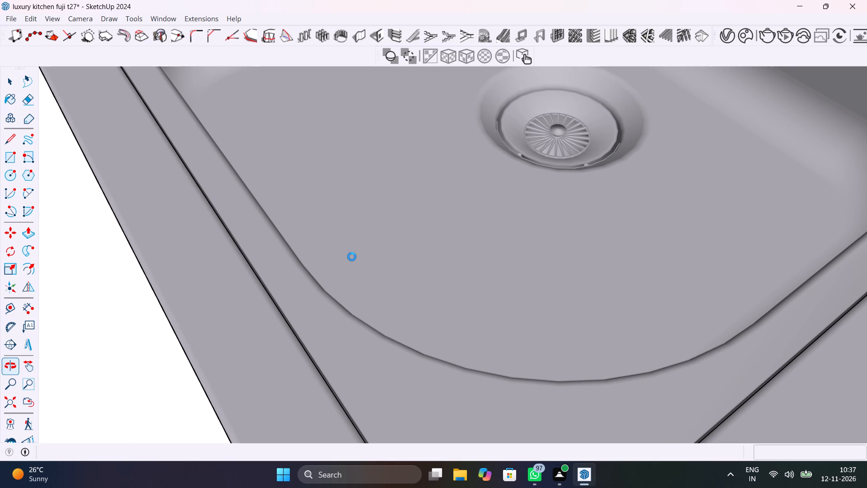
pyautogui.press('space')
# Close the countertop group and check the cleared sink in the full kitchen.
pyautogui.scroll(-19, 352, 257)
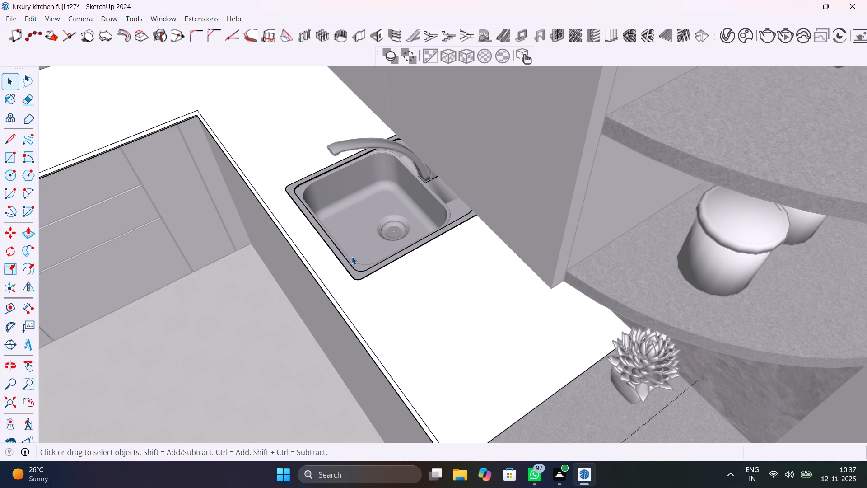
pyautogui.scroll(-15, 352, 257)
pyautogui.click(589, 280)
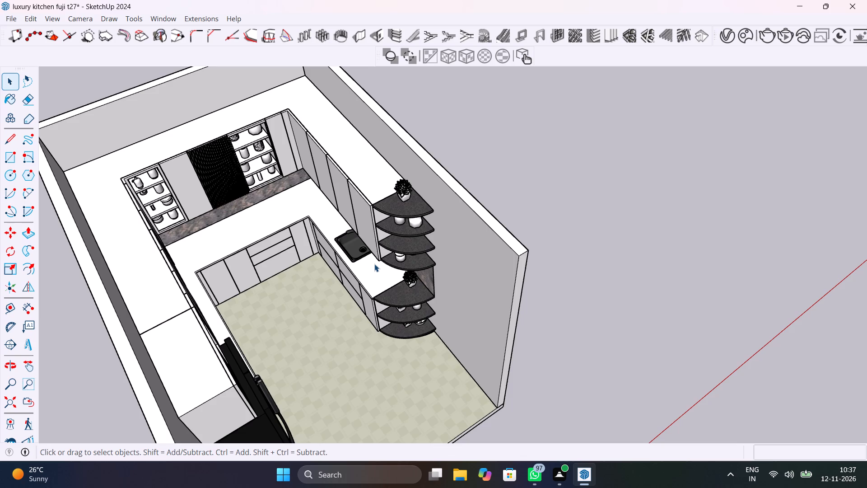
pyautogui.scroll(5, 374, 264)
pyautogui.moveTo(370, 260); pyautogui.dragTo(417, 181, button='middle')
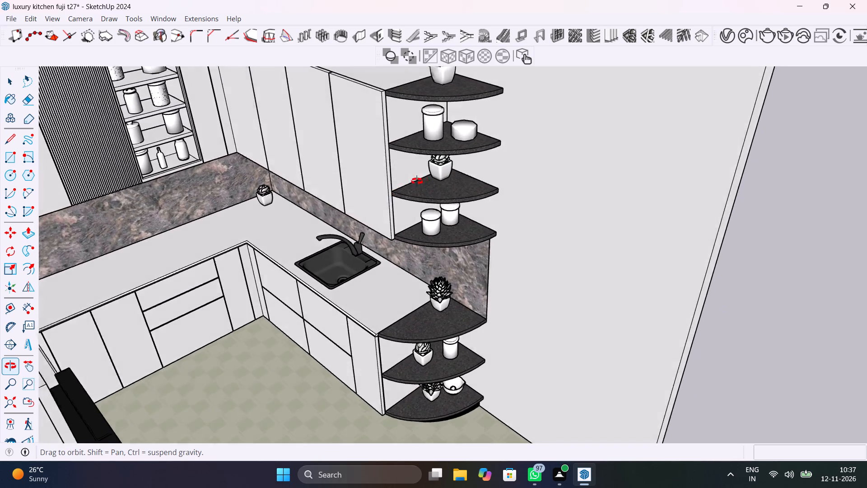
# Save the kitchen model with the cleared sink.
pyautogui.moveTo(417, 181); pyautogui.dragTo(364, 205, button='middle')
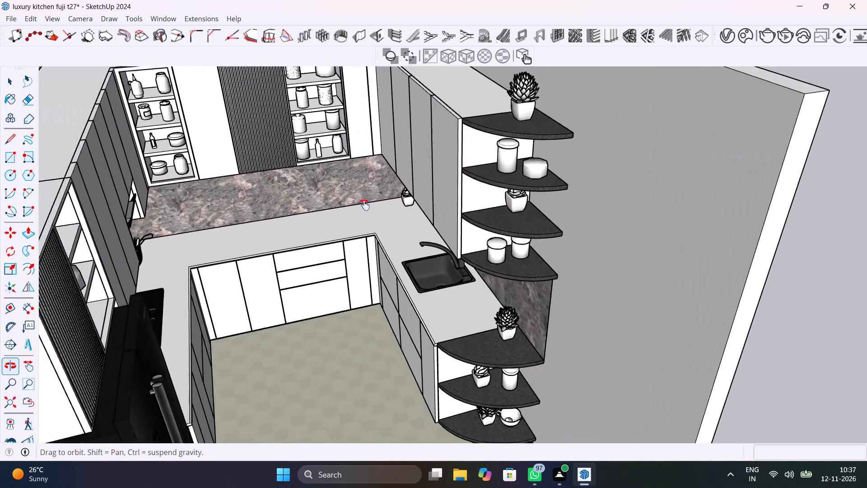
pyautogui.moveTo(364, 205); pyautogui.dragTo(376, 223, button='middle')
pyautogui.hotkey('ctrl', 's')
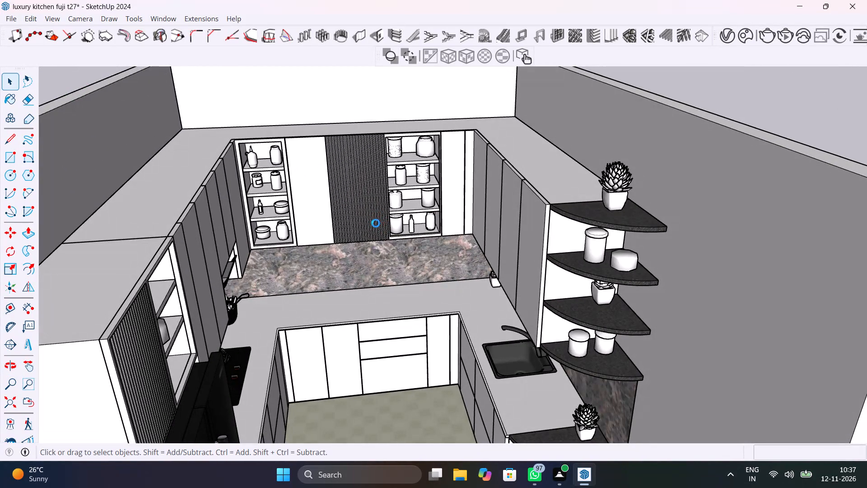
# Check the sink corner and backsplash up close, and save the kitchen model again.
pyautogui.scroll(10, 502, 330)
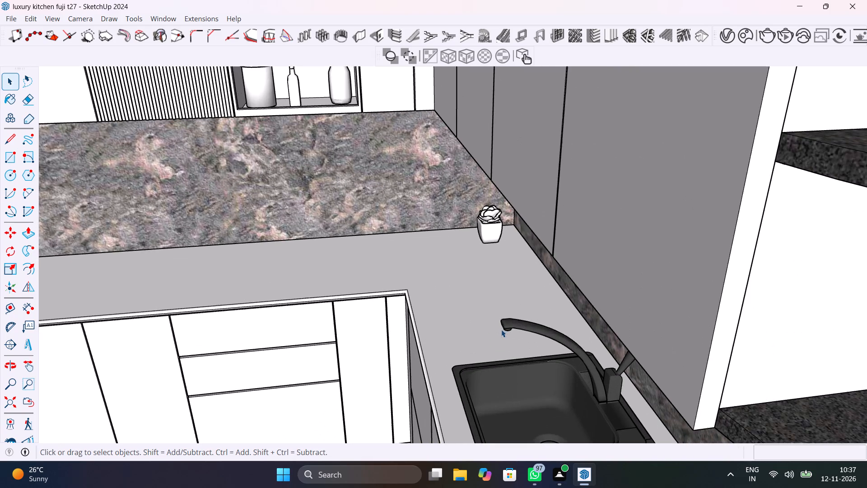
pyautogui.moveTo(495, 316); pyautogui.dragTo(550, 336, button='middle')
pyautogui.scroll(1, 549, 336)
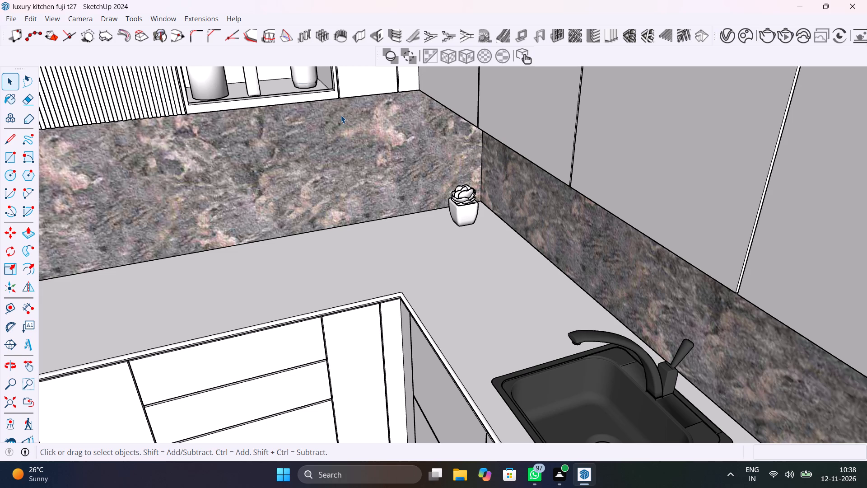
pyautogui.scroll(-12, 489, 115)
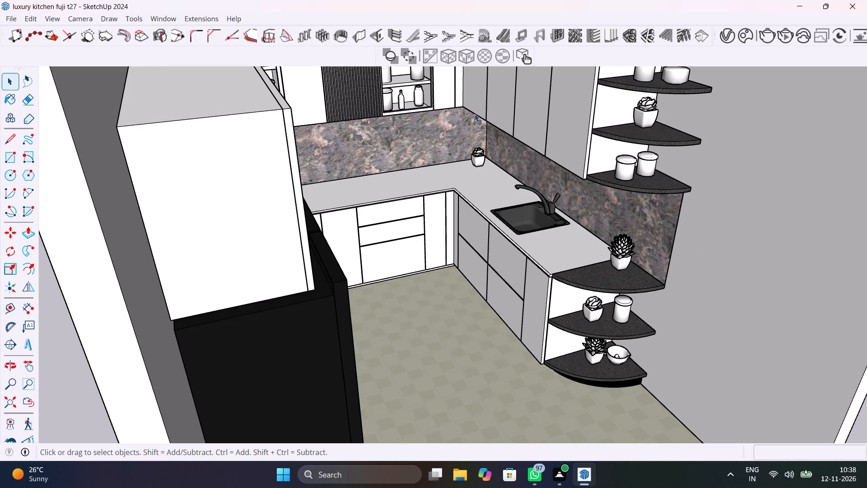
pyautogui.moveTo(517, 186); pyautogui.dragTo(346, 107, button='middle')
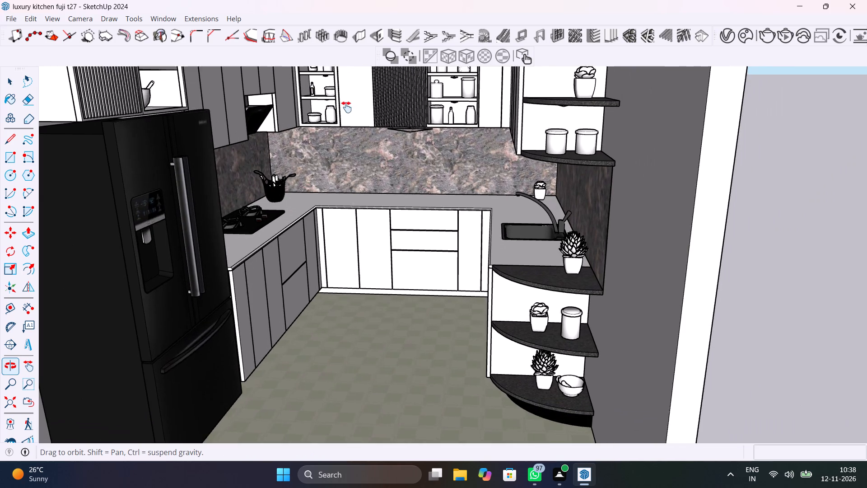
pyautogui.moveTo(346, 107); pyautogui.dragTo(363, 114, button='middle')
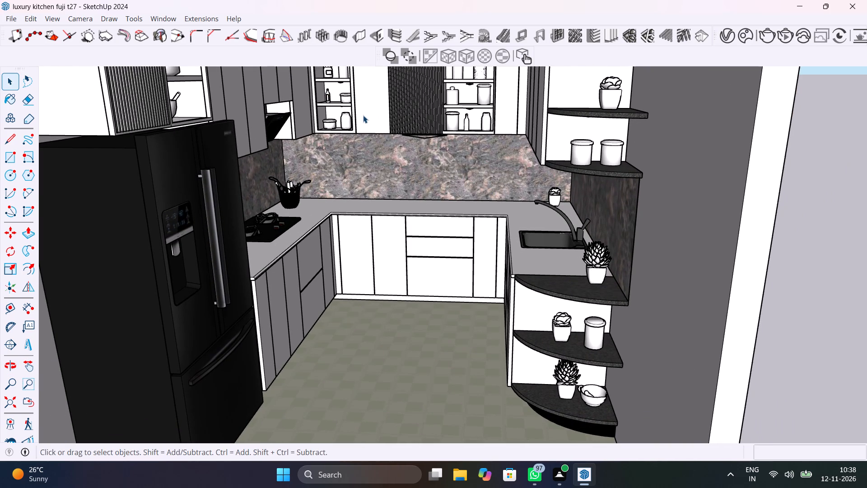
pyautogui.hotkey('ctrl', 's')
# Examine the whole kitchen from outside its open front, comparing the fridge side with the curved-shelf side.
pyautogui.scroll(-11, 395, 133)
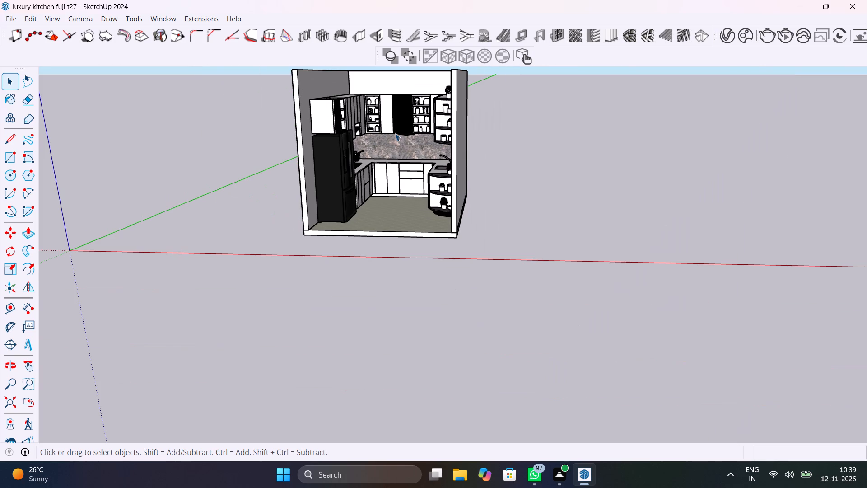
pyautogui.moveTo(396, 134); pyautogui.dragTo(483, 209, button='middle')
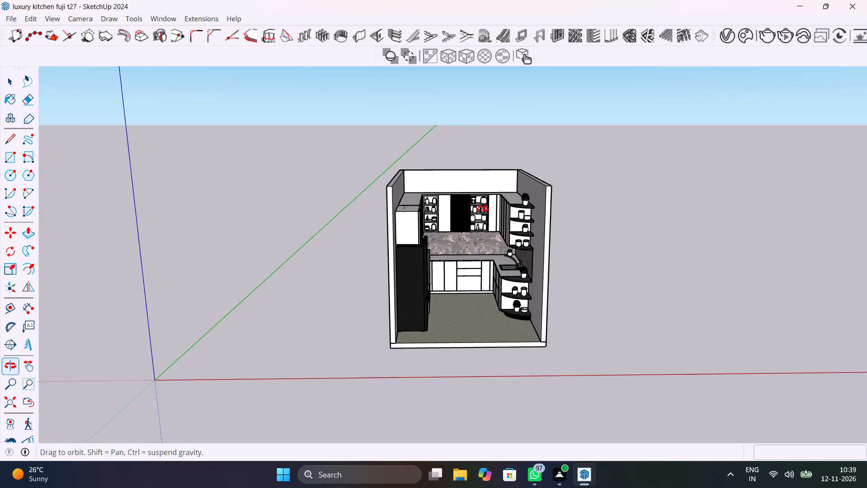
pyautogui.moveTo(483, 209); pyautogui.dragTo(491, 272, button='middle')
pyautogui.moveTo(434, 215); pyautogui.dragTo(342, 177, button='middle')
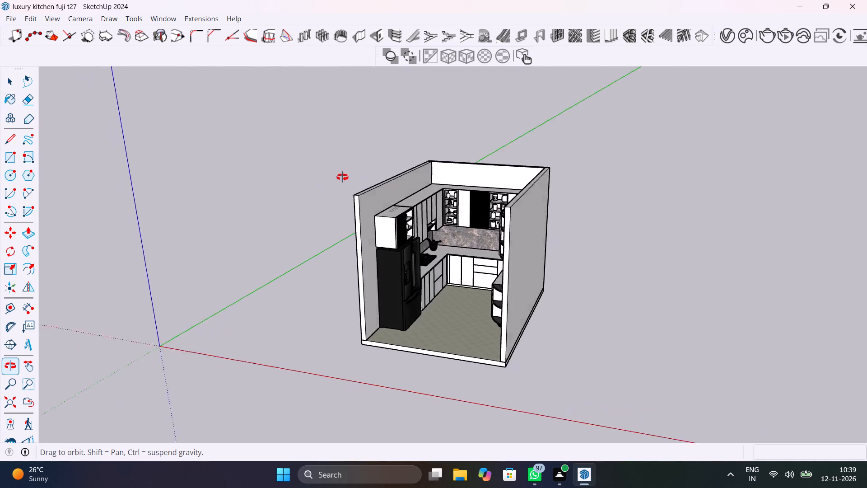
pyautogui.moveTo(342, 177); pyautogui.dragTo(460, 117, button='middle')
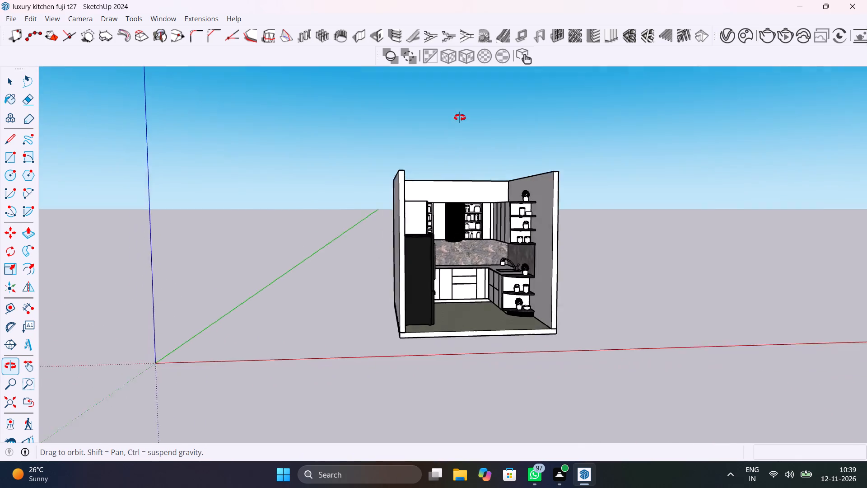
pyautogui.moveTo(460, 117); pyautogui.dragTo(493, 124, button='middle')
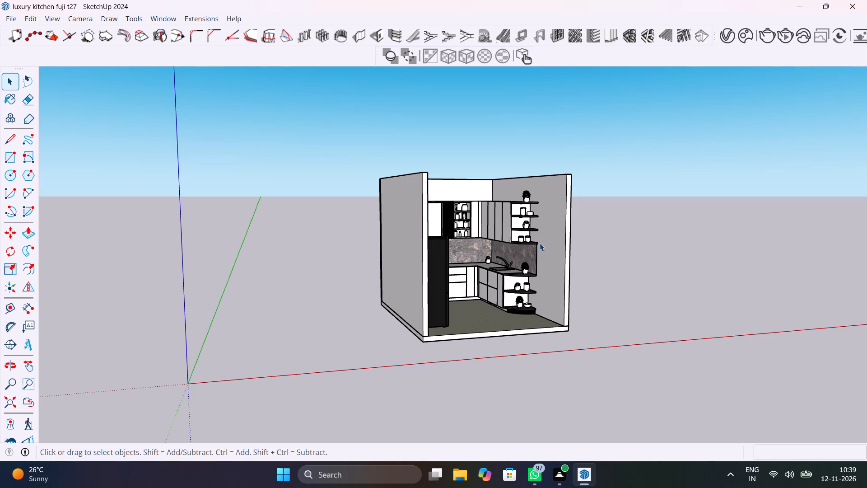
pyautogui.moveTo(540, 243); pyautogui.dragTo(474, 241, button='middle')
pyautogui.scroll(5, 513, 274)
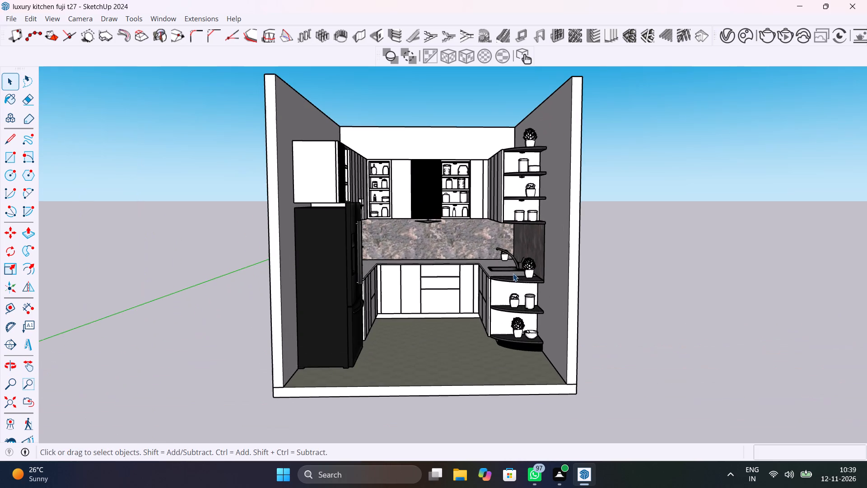
pyautogui.scroll(3, 513, 273)
pyautogui.keyDown('shift'); pyautogui.moveTo(520, 275); pyautogui.dragTo(559, 326, button='middle'); pyautogui.keyUp('shift')
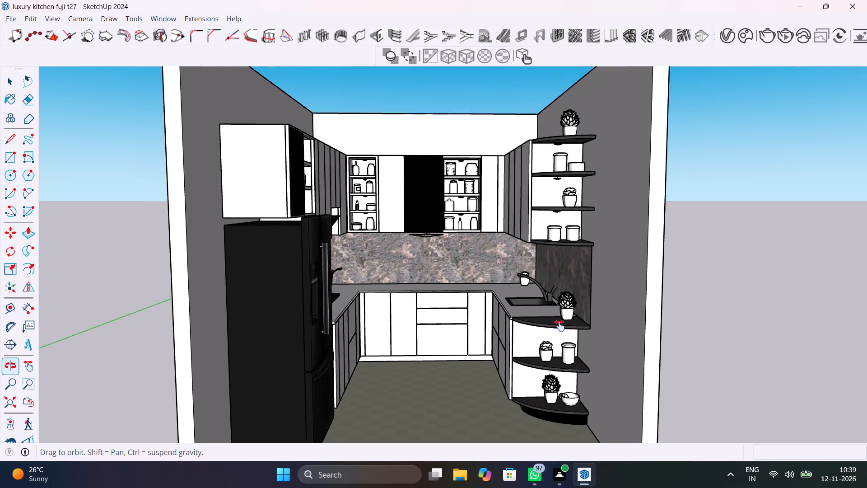
pyautogui.keyDown('shift'); pyautogui.moveTo(559, 326); pyautogui.dragTo(548, 307, button='middle'); pyautogui.keyUp('shift')
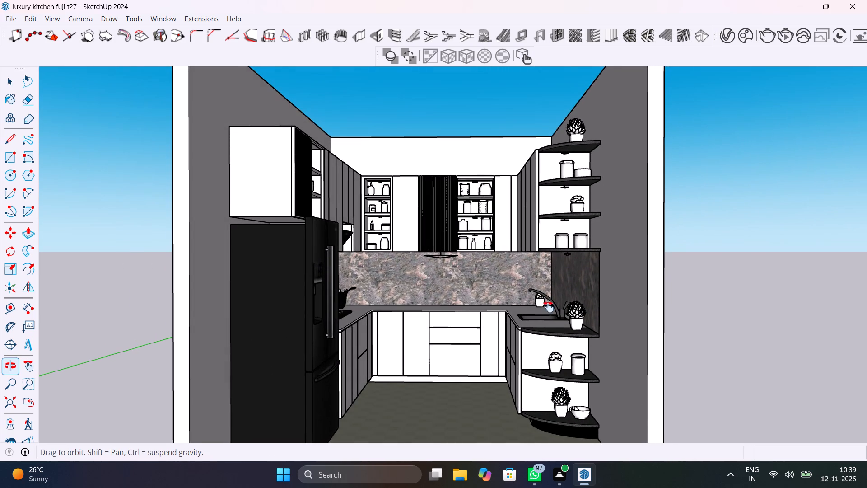
pyautogui.keyDown('shift'); pyautogui.moveTo(548, 307); pyautogui.dragTo(537, 286, button='middle'); pyautogui.keyUp('shift')
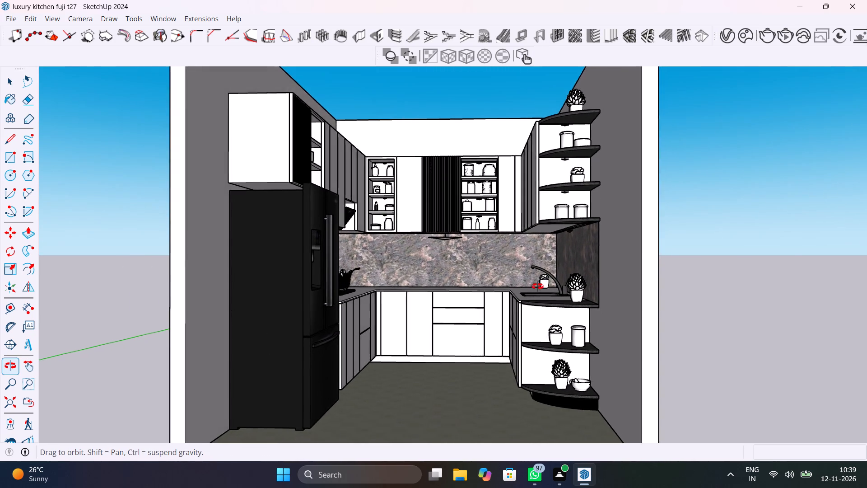
pyautogui.keyDown('shift'); pyautogui.moveTo(537, 286); pyautogui.dragTo(638, 309, button='middle'); pyautogui.keyUp('shift')
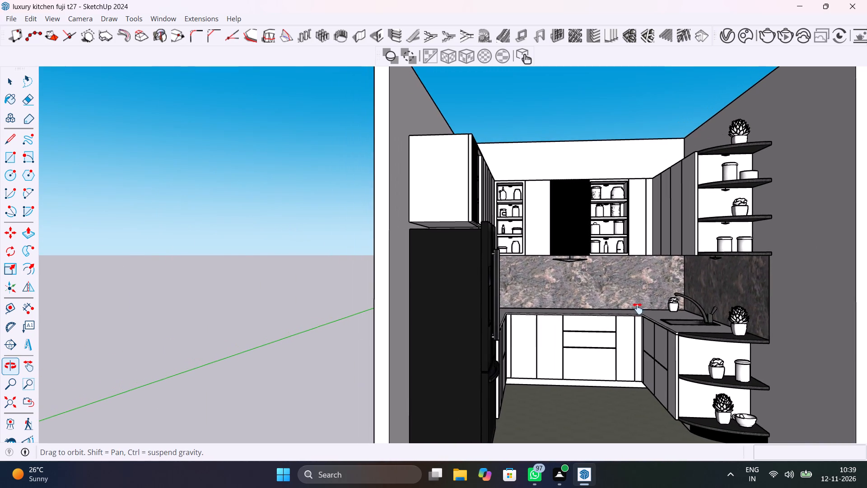
pyautogui.keyDown('shift'); pyautogui.moveTo(638, 309); pyautogui.dragTo(618, 313, button='middle'); pyautogui.keyUp('shift')
pyautogui.scroll(3, 618, 313)
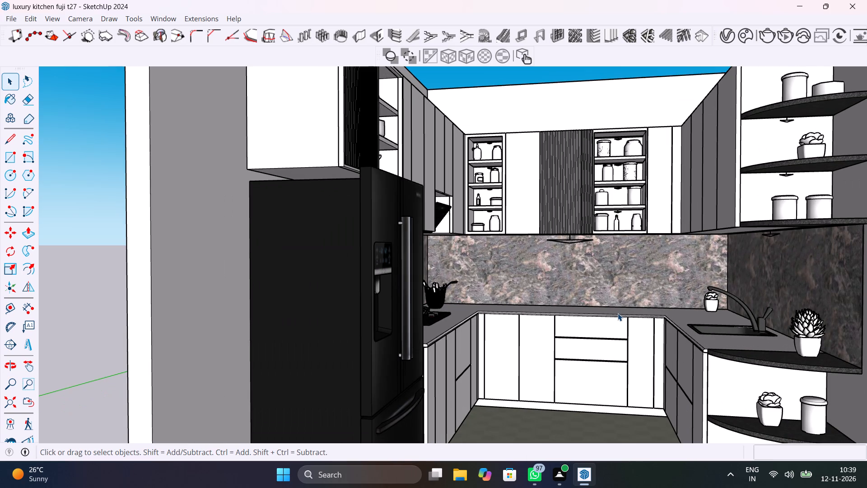
pyautogui.scroll(-5, 618, 313)
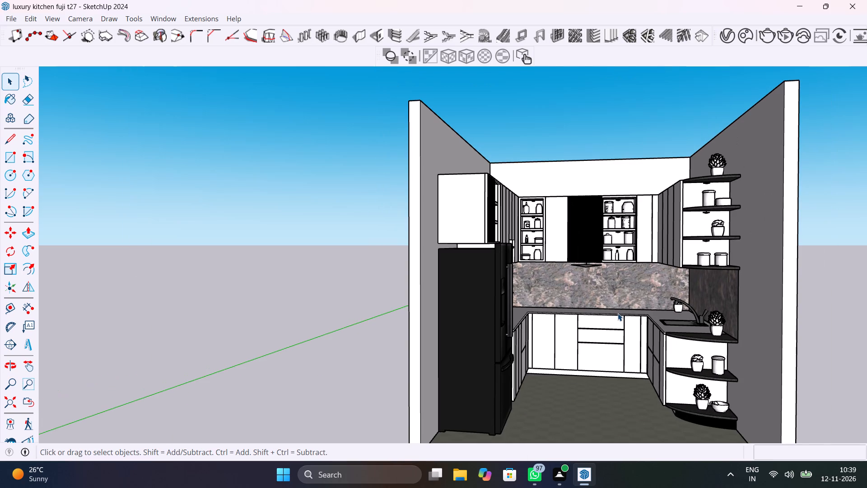
pyautogui.scroll(-1, 618, 313)
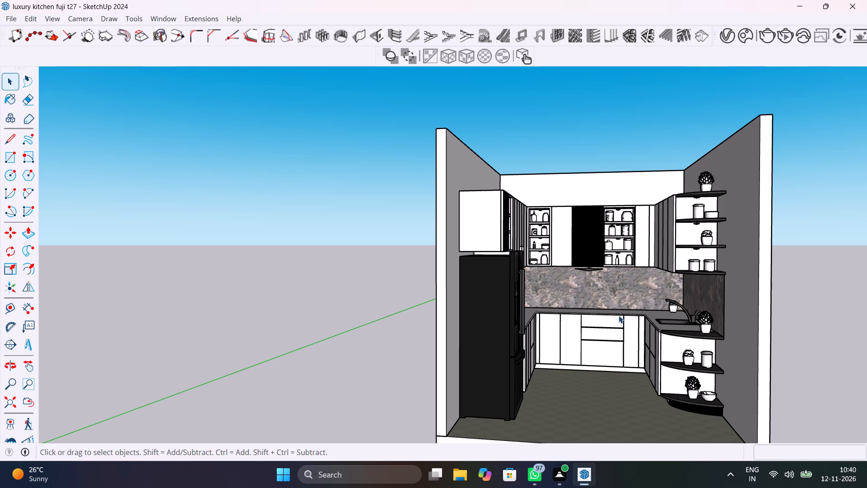
# Examine the kitchen interior from the fridge, hob and upper cabinets across to the sink and curved shelves.
pyautogui.scroll(2, 589, 312)
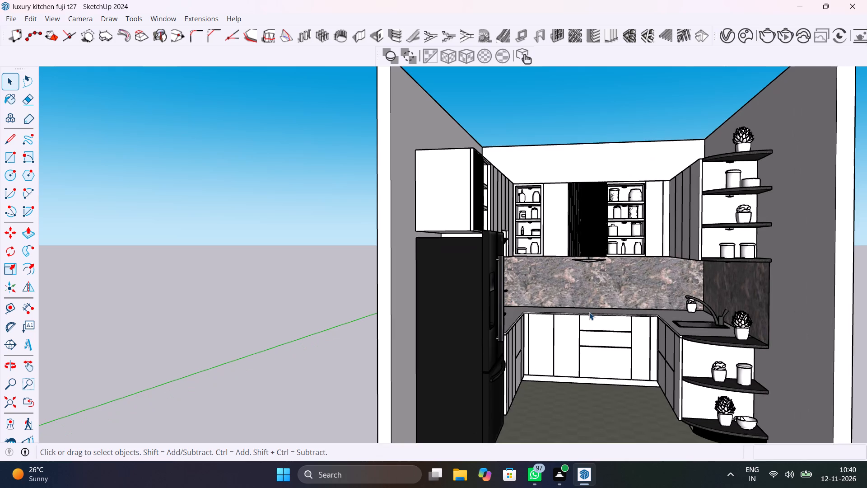
pyautogui.moveTo(589, 311); pyautogui.dragTo(557, 289, button='middle')
pyautogui.scroll(3, 554, 293)
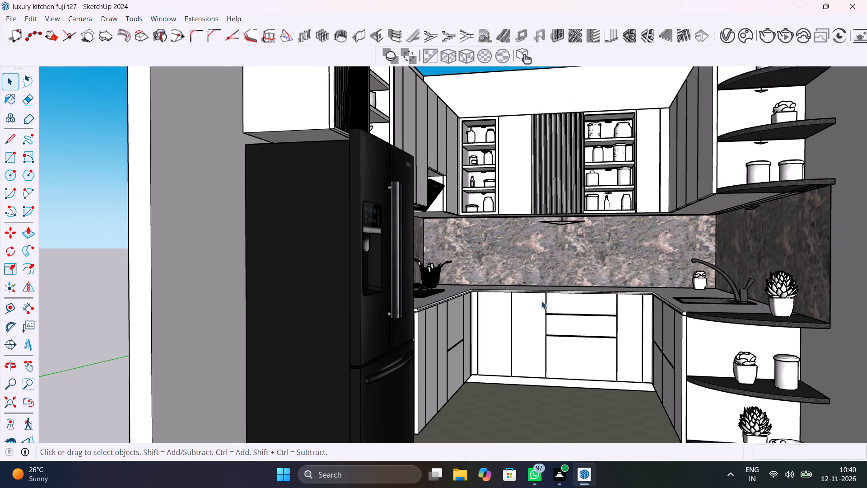
pyautogui.moveTo(541, 300); pyautogui.dragTo(509, 428, button='middle')
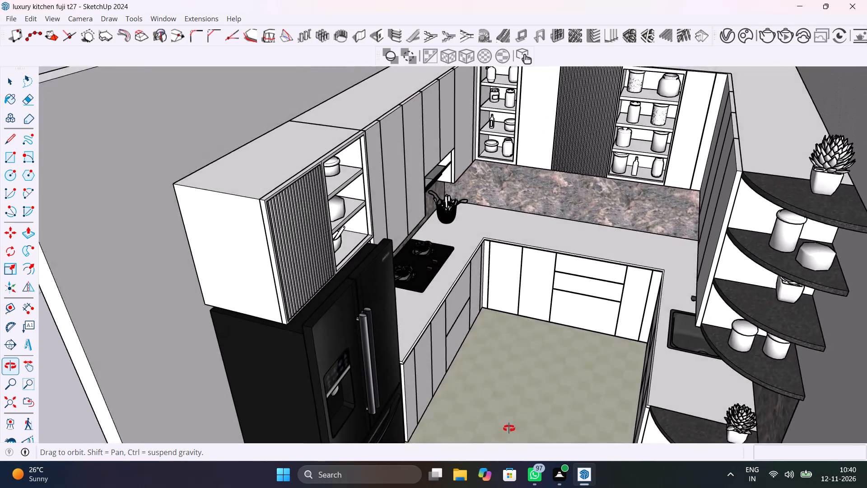
pyautogui.moveTo(509, 428); pyautogui.dragTo(469, 313, button='middle')
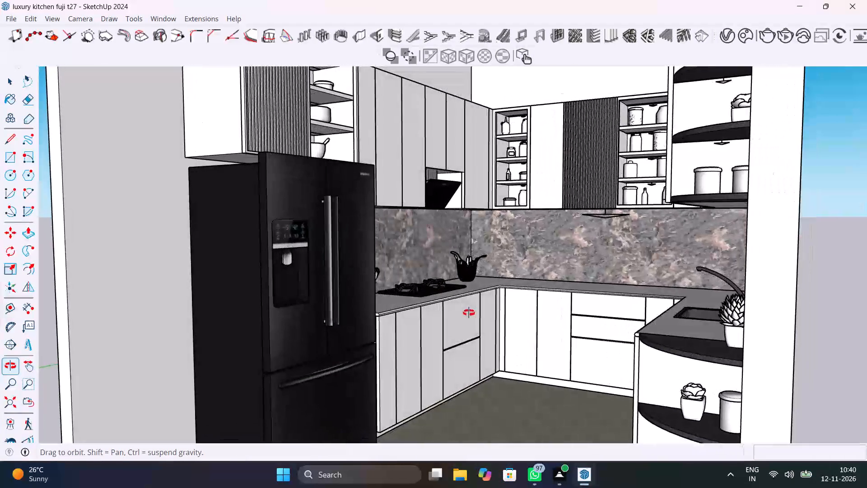
pyautogui.moveTo(469, 313); pyautogui.dragTo(516, 316, button='middle')
pyautogui.scroll(3, 516, 316)
pyautogui.keyDown('shift'); pyautogui.moveTo(515, 316); pyautogui.dragTo(513, 362, button='middle'); pyautogui.keyUp('shift')
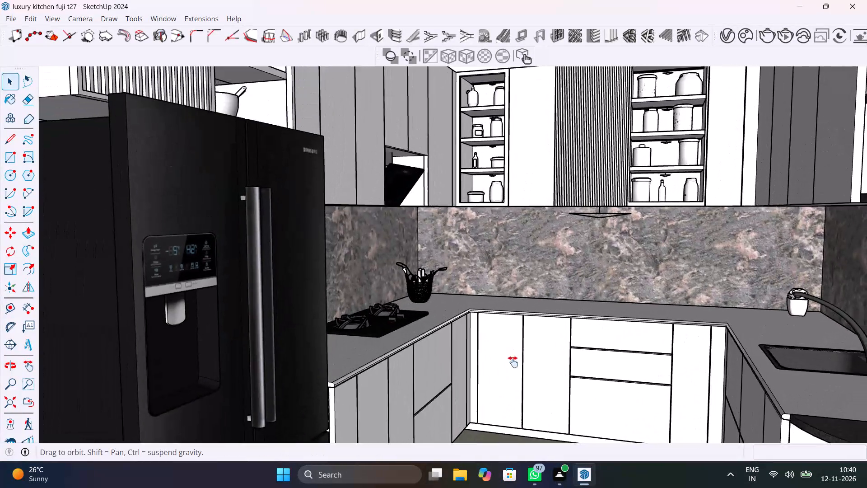
pyautogui.keyDown('shift'); pyautogui.moveTo(513, 362); pyautogui.dragTo(503, 450, button='middle'); pyautogui.keyUp('shift')
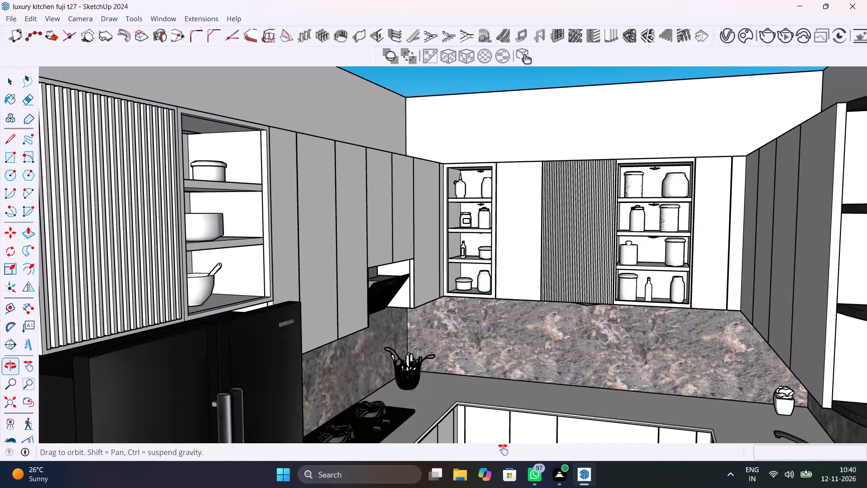
pyautogui.keyDown('shift'); pyautogui.moveTo(503, 450); pyautogui.dragTo(501, 434, button='middle'); pyautogui.keyUp('shift')
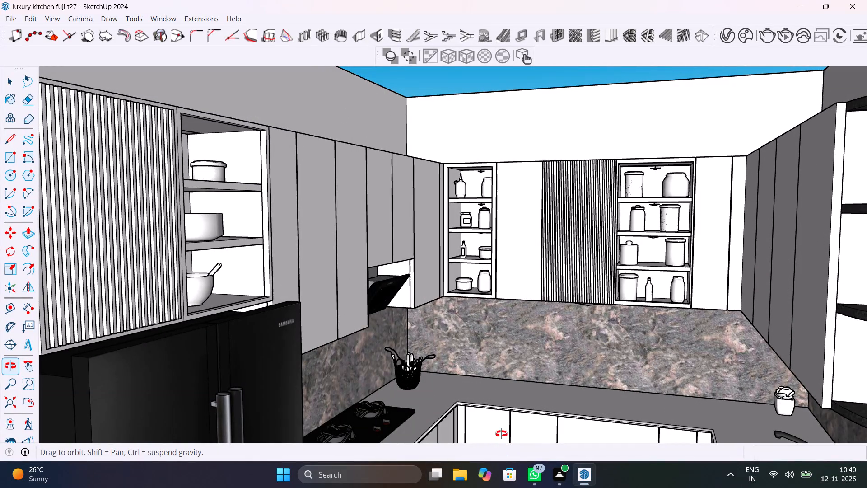
pyautogui.keyDown('shift'); pyautogui.moveTo(501, 434); pyautogui.dragTo(527, 361, button='middle'); pyautogui.keyUp('shift')
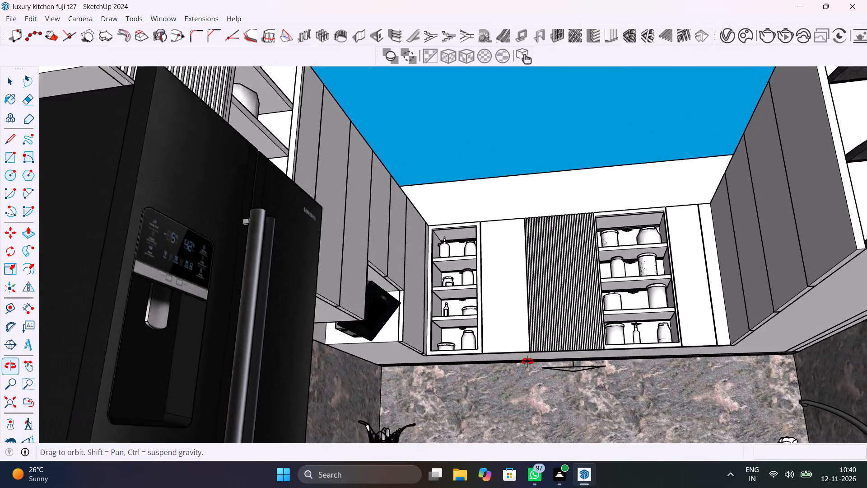
pyautogui.keyDown('shift'); pyautogui.moveTo(527, 361); pyautogui.dragTo(520, 470, button='middle'); pyautogui.keyUp('shift')
pyautogui.scroll(-4, 533, 345)
pyautogui.moveTo(548, 362); pyautogui.dragTo(521, 290, button='middle')
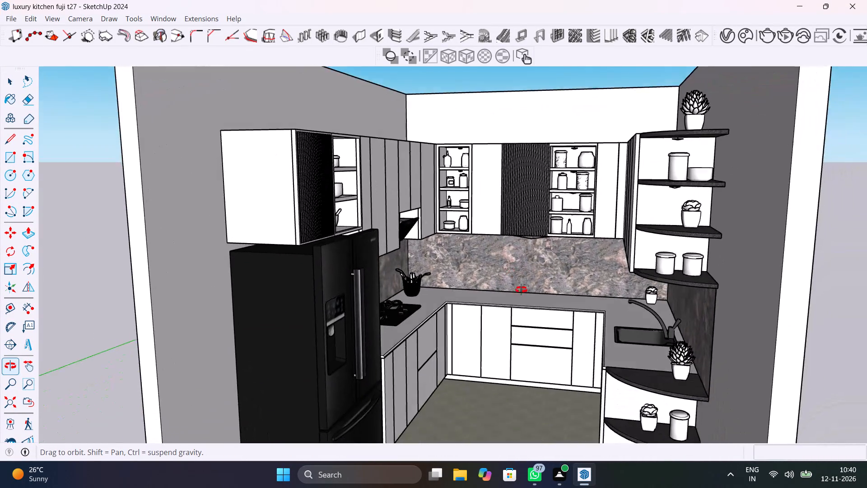
pyautogui.moveTo(521, 290); pyautogui.dragTo(554, 291, button='middle')
pyautogui.scroll(-2, 554, 292)
pyautogui.moveTo(562, 360); pyautogui.dragTo(543, 323, button='middle')
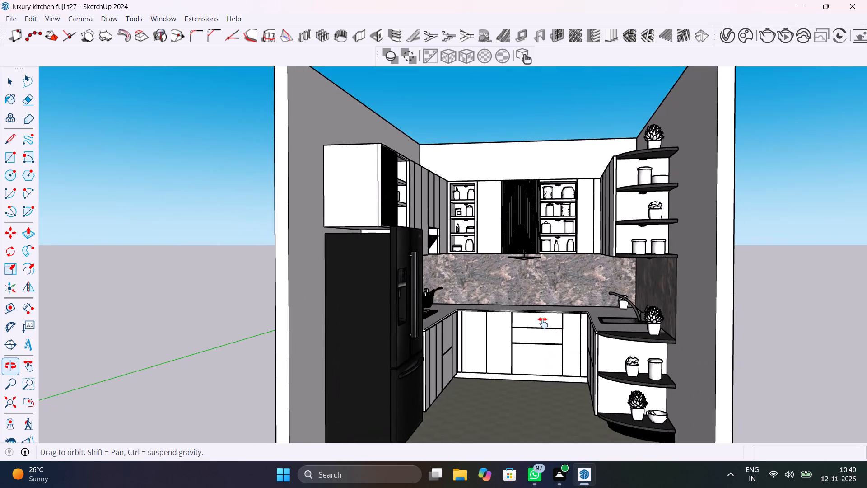
pyautogui.moveTo(543, 323); pyautogui.dragTo(529, 308, button='middle')
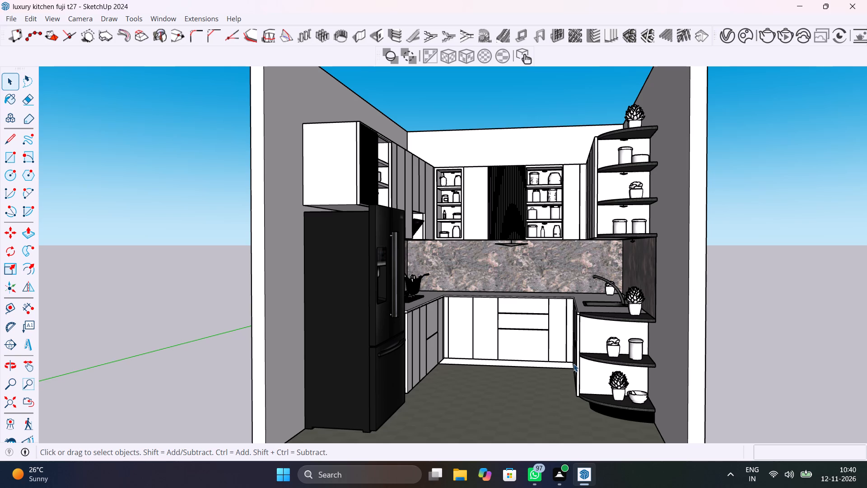
pyautogui.scroll(2, 573, 364)
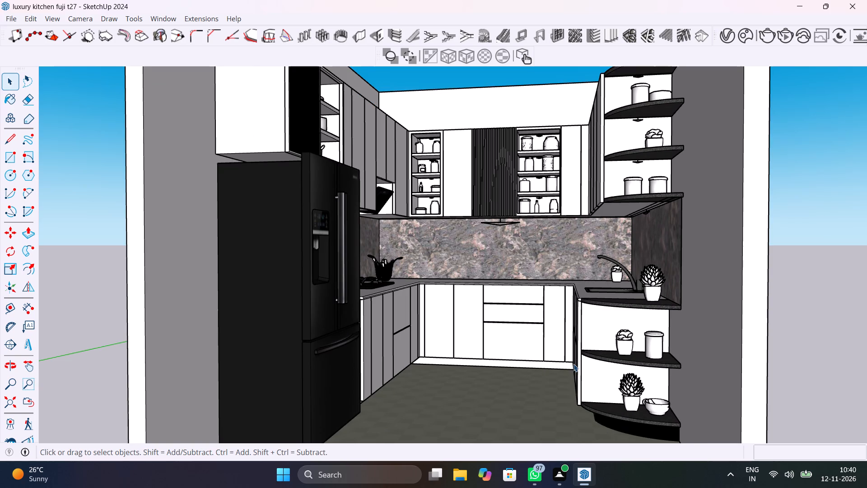
pyautogui.scroll(1, 547, 333)
pyautogui.moveTo(554, 334); pyautogui.dragTo(576, 407, button='middle')
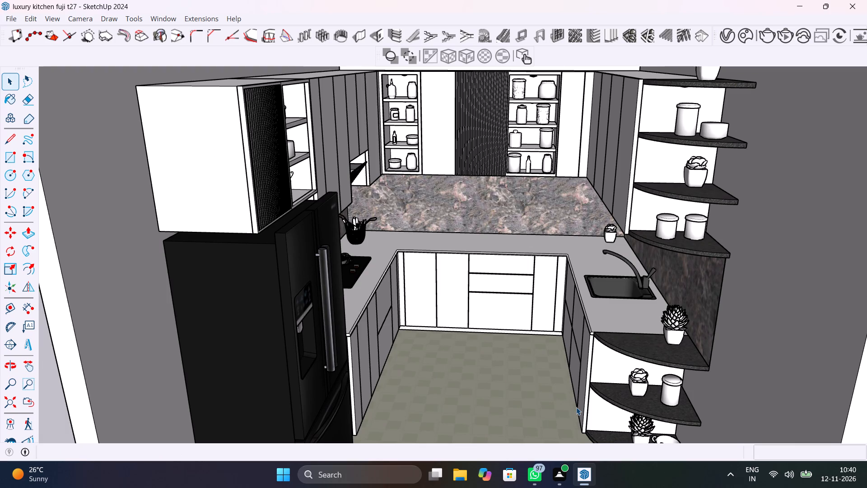
# Move the utensil holder about 6 ft from beside the fridge to the back countertop, near the black pot by the corner.
pyautogui.scroll(3, 392, 392)
pyautogui.scroll(1, 382, 340)
pyautogui.moveTo(313, 338); pyautogui.dragTo(144, 369, button='middle')
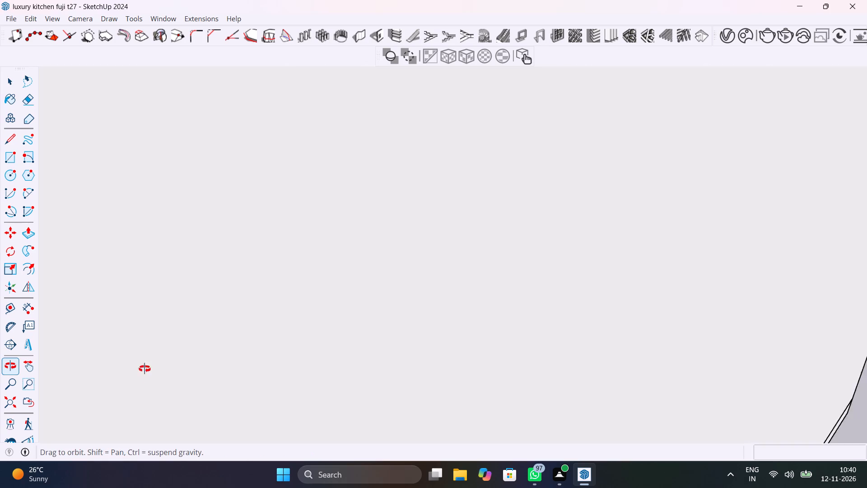
pyautogui.moveTo(144, 369); pyautogui.dragTo(242, 455, button='middle')
pyautogui.scroll(5, 229, 288)
pyautogui.click(243, 263)
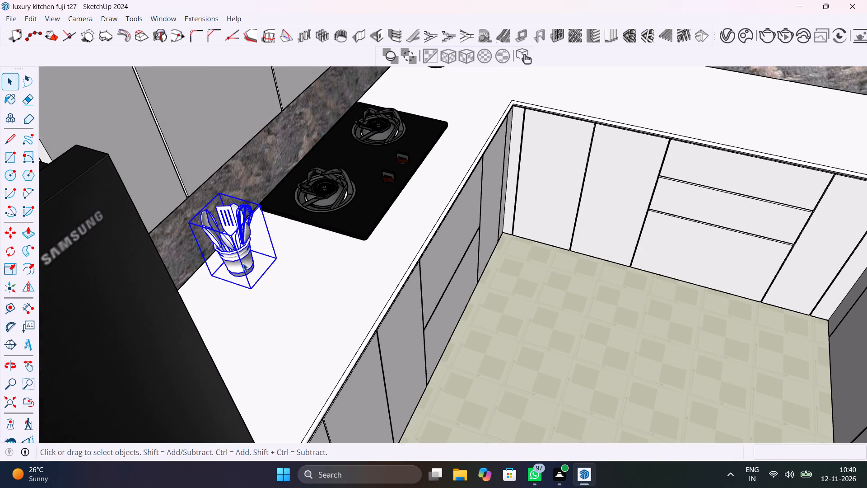
pyautogui.press('m')
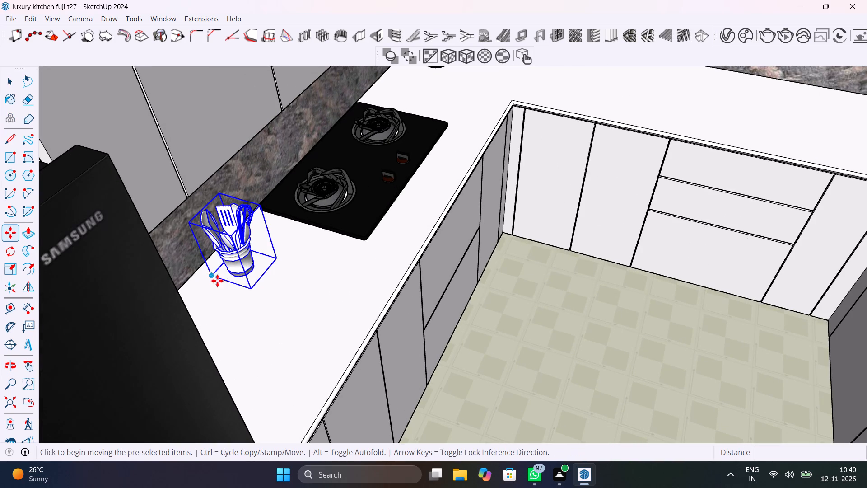
pyautogui.click(215, 275)
pyautogui.scroll(-6, 451, 193)
pyautogui.keyDown('shift'); pyautogui.moveTo(451, 192); pyautogui.dragTo(438, 279, button='middle'); pyautogui.keyUp('shift')
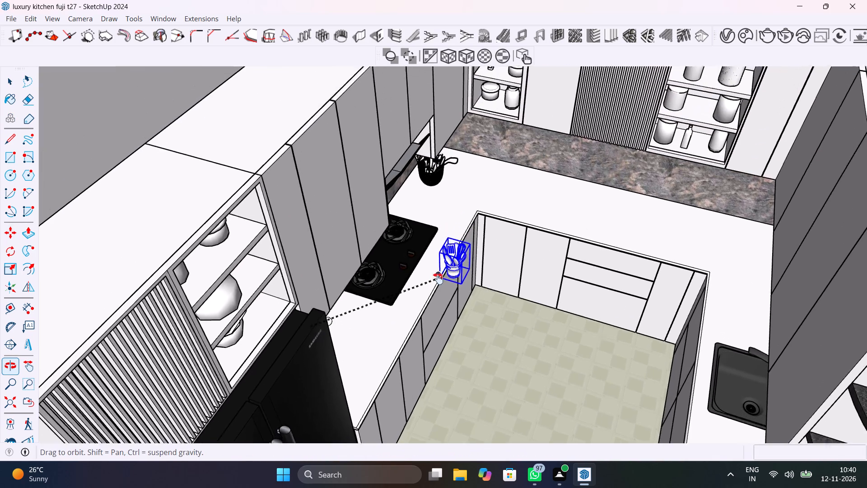
pyautogui.keyDown('shift'); pyautogui.moveTo(438, 279); pyautogui.dragTo(450, 221, button='middle'); pyautogui.keyUp('shift')
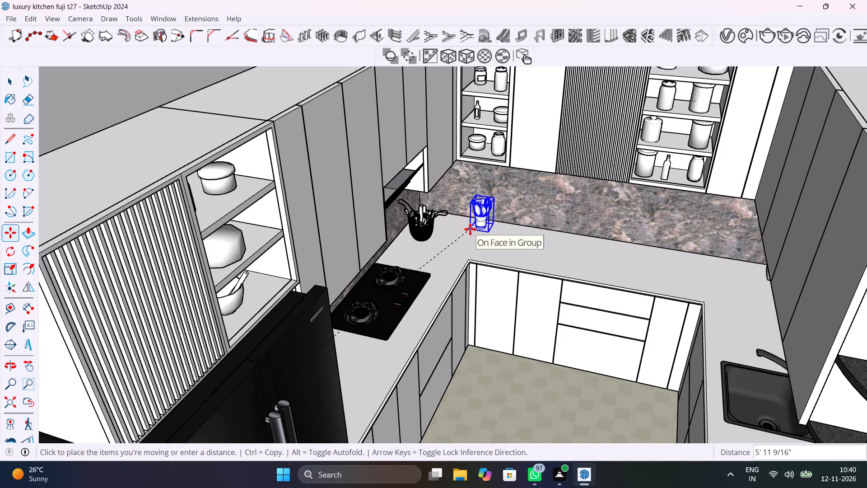
pyautogui.click(470, 229)
pyautogui.scroll(-5, 481, 253)
pyautogui.press('space')
pyautogui.moveTo(489, 302); pyautogui.dragTo(519, 255, button='middle')
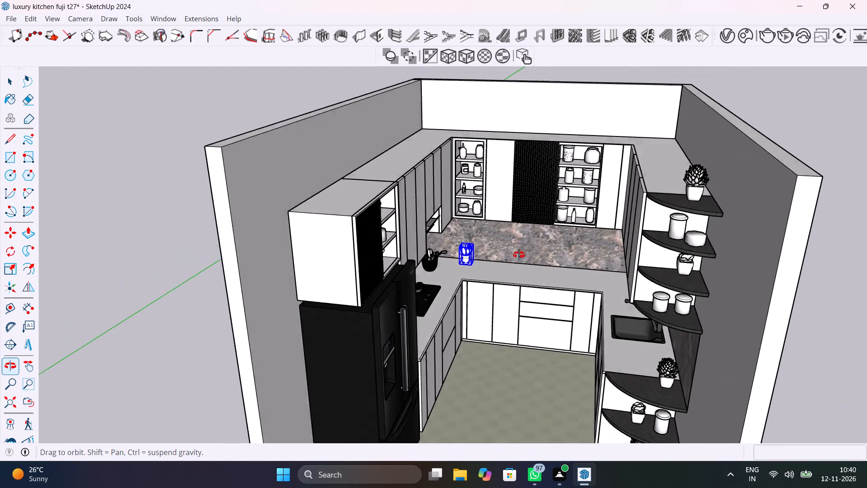
pyautogui.moveTo(519, 255); pyautogui.dragTo(527, 266, button='middle')
pyautogui.click(830, 127)
pyautogui.moveTo(570, 249); pyautogui.dragTo(570, 249, button='middle')
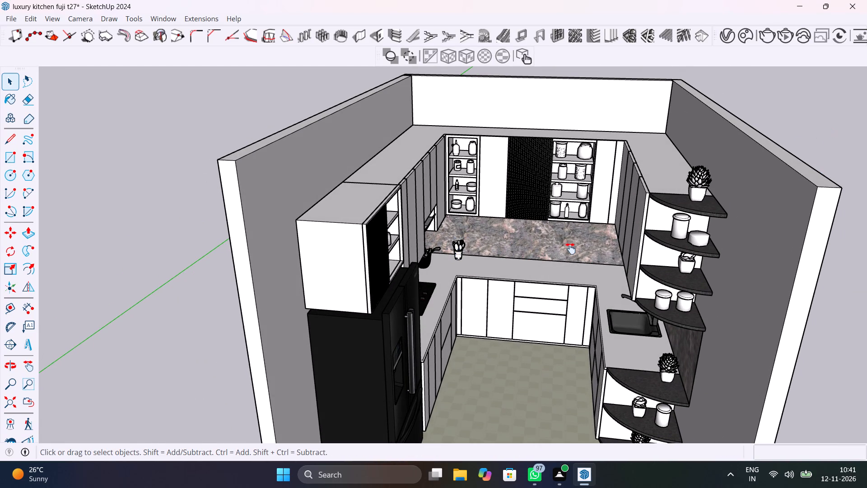
pyautogui.moveTo(570, 249); pyautogui.dragTo(549, 246, button='middle')
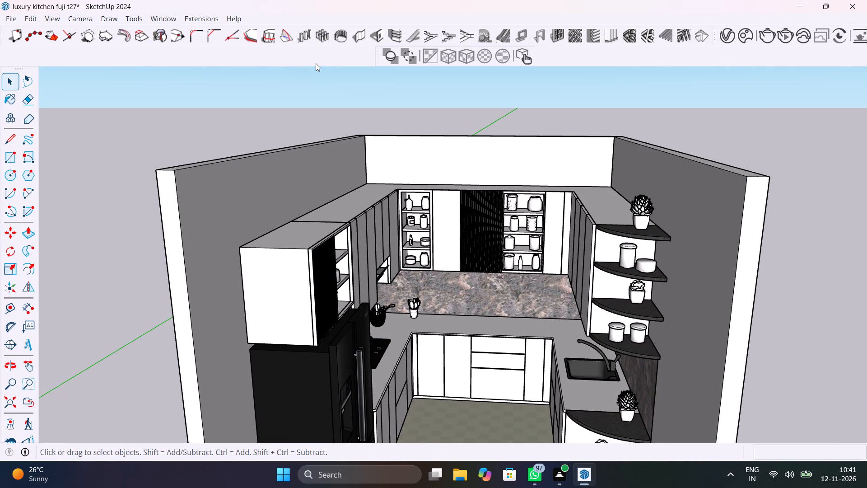
# Clear the sink search in the Chaos Cosmos browser and list the downloaded assets instead.
pyautogui.click(749, 38)
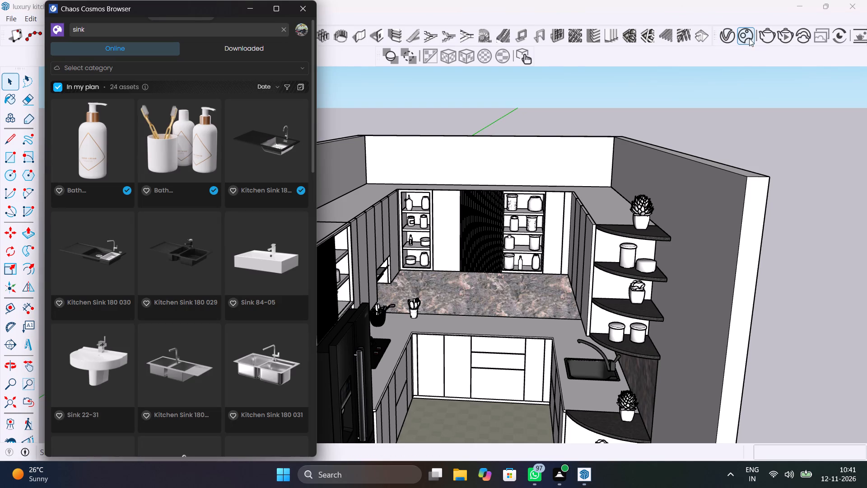
pyautogui.scroll(-1, 178, 167)
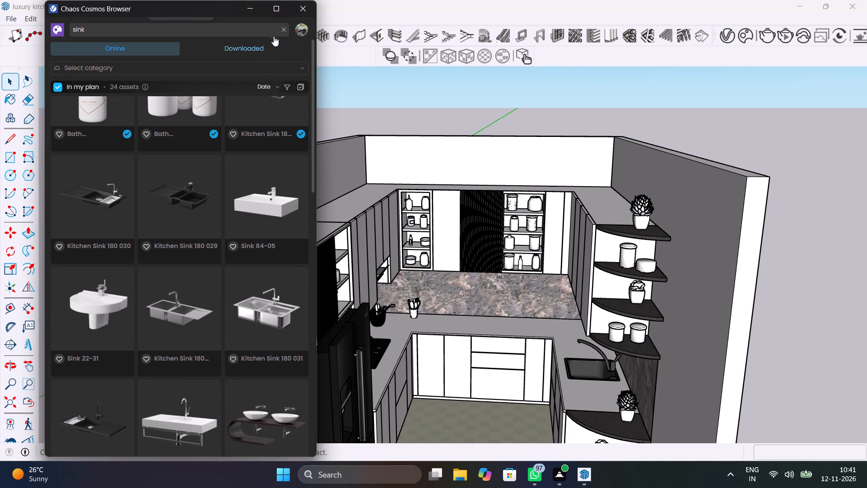
pyautogui.click(280, 27)
pyautogui.click(261, 41)
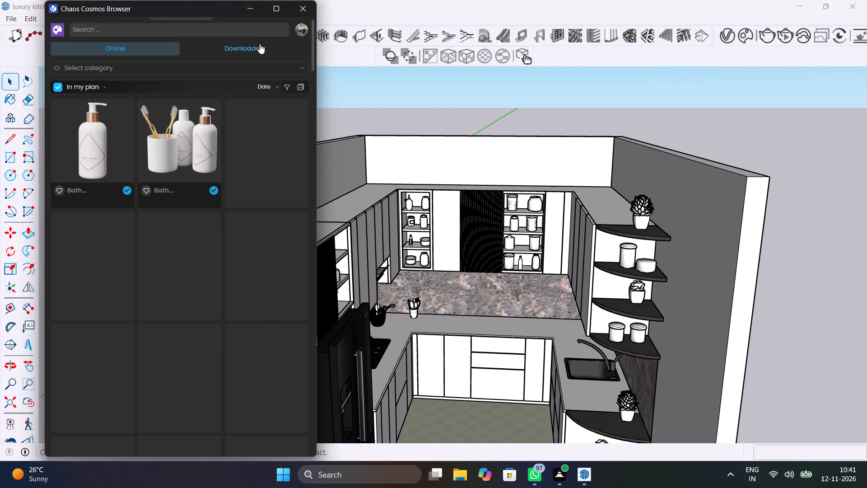
pyautogui.click(258, 44)
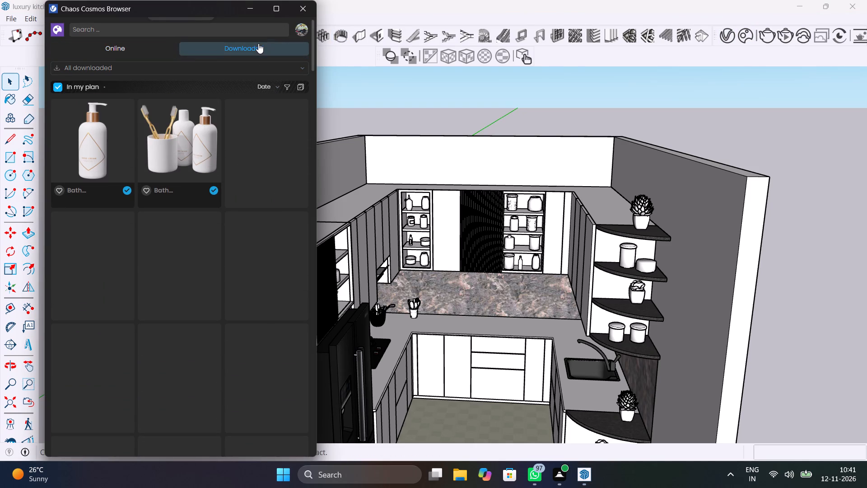
# Look through the whole list of downloaded Cosmos assets for further accessories suited to the kitchen countertop.
pyautogui.scroll(-4, 257, 284)
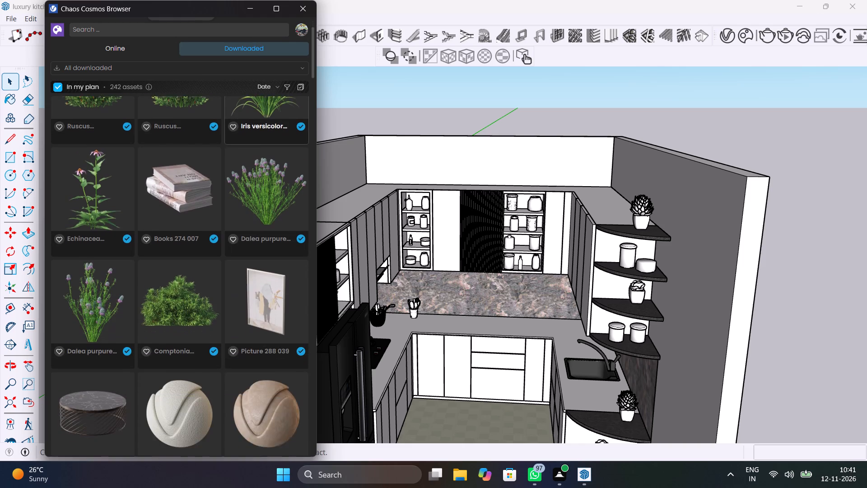
pyautogui.scroll(-16, 257, 284)
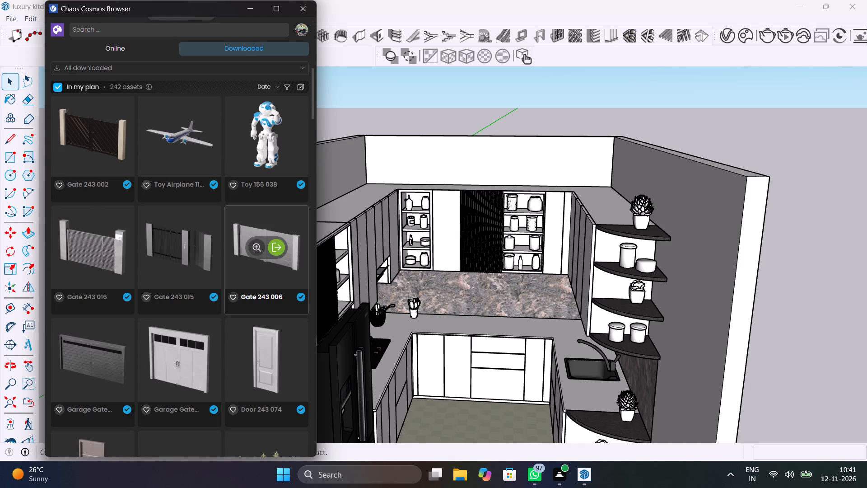
pyautogui.scroll(-3, 257, 284)
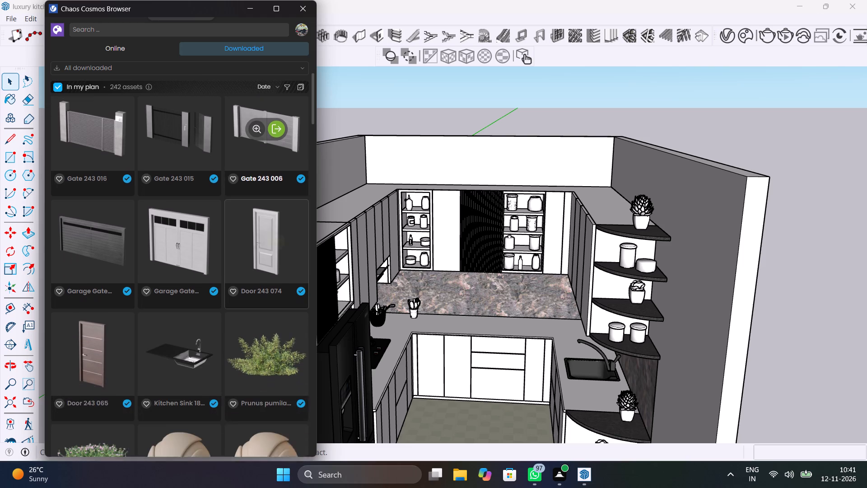
pyautogui.scroll(-1, 257, 284)
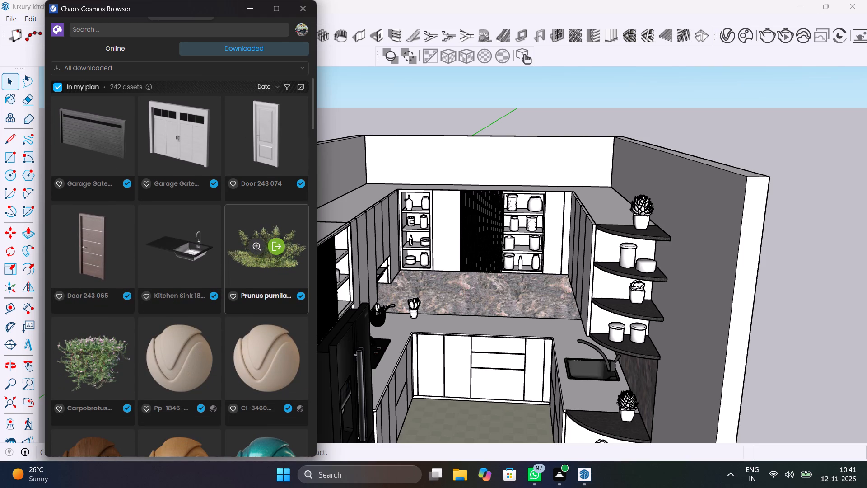
pyautogui.scroll(-10, 257, 284)
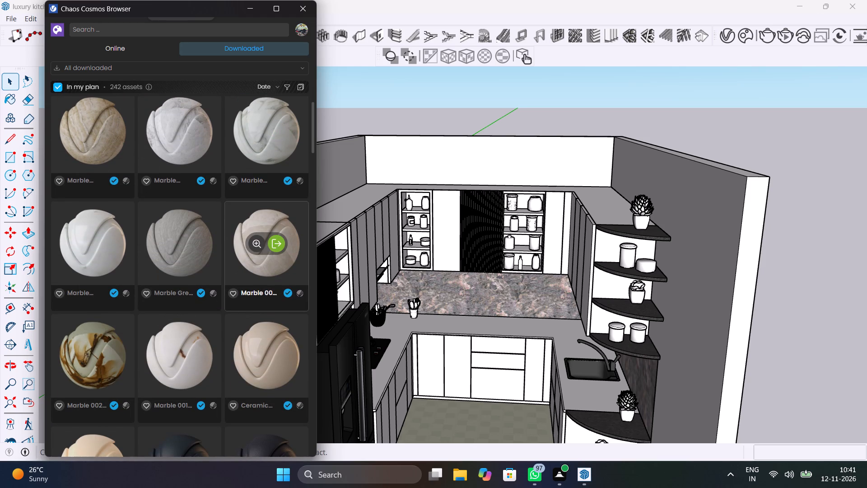
pyautogui.scroll(-3, 249, 293)
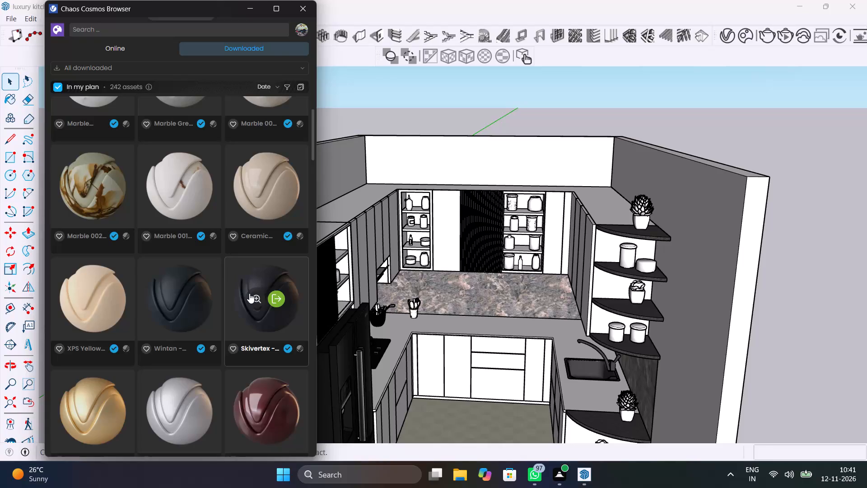
pyautogui.scroll(-3, 249, 293)
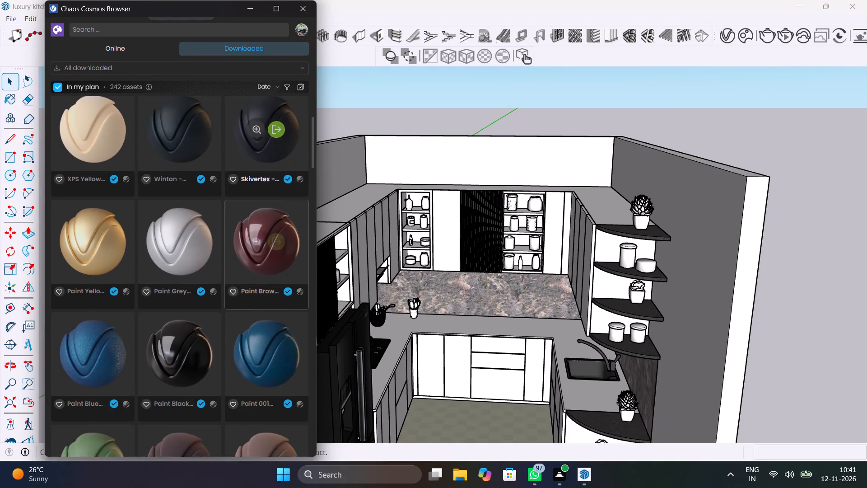
pyautogui.scroll(-12, 249, 293)
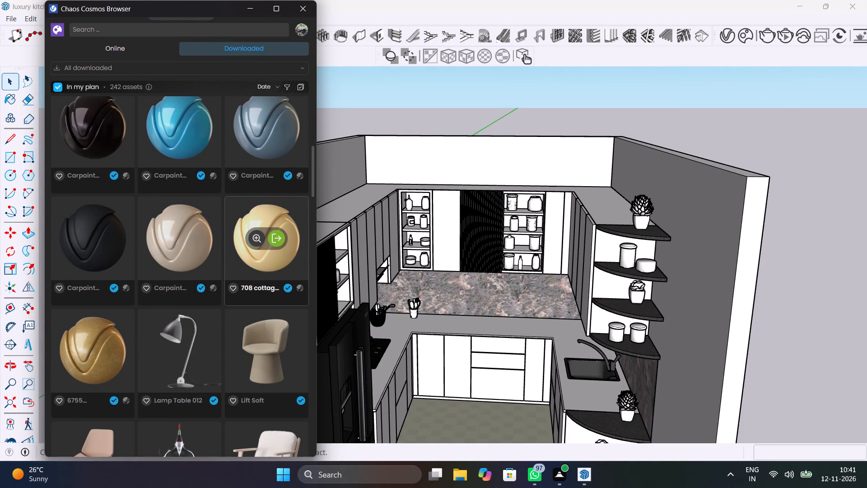
pyautogui.scroll(-2, 249, 293)
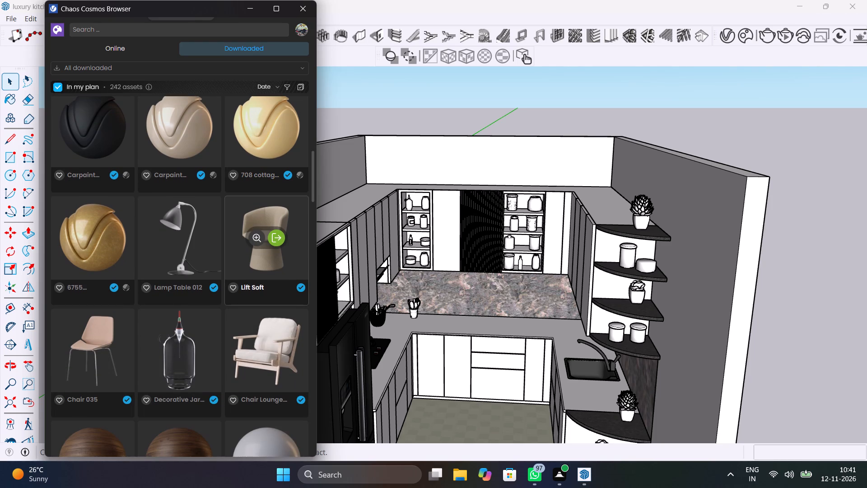
pyautogui.scroll(-2, 249, 293)
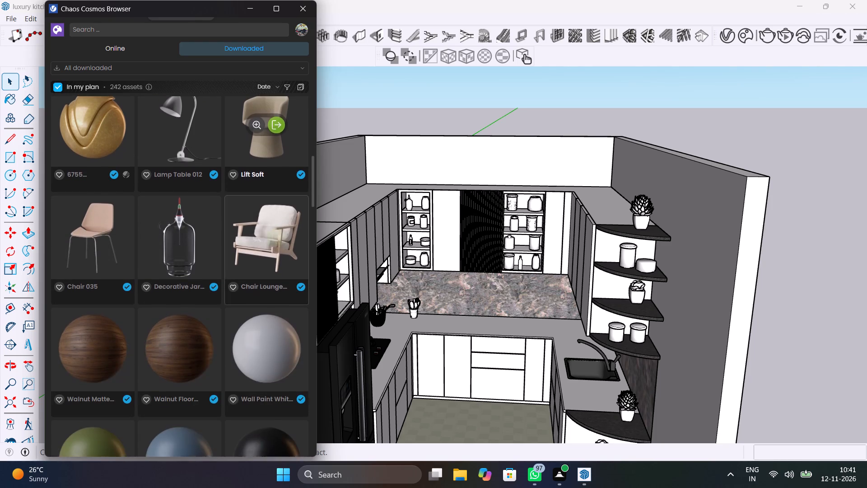
pyautogui.scroll(-10, 249, 293)
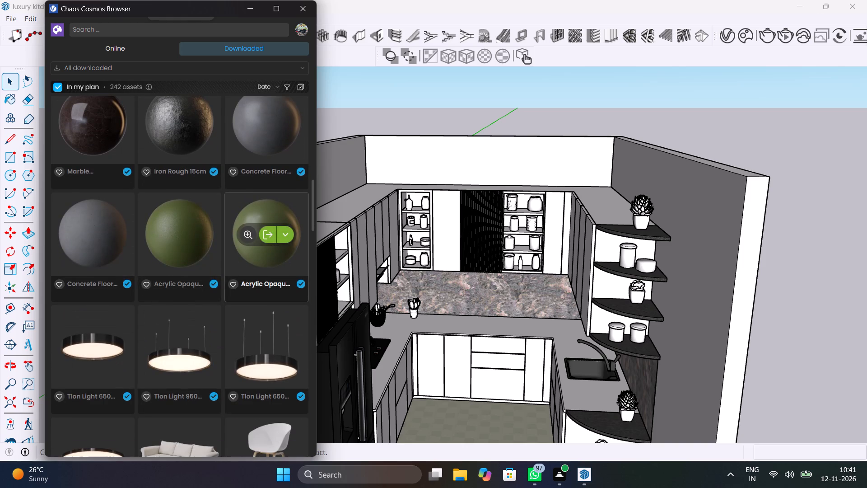
pyautogui.scroll(-10, 249, 293)
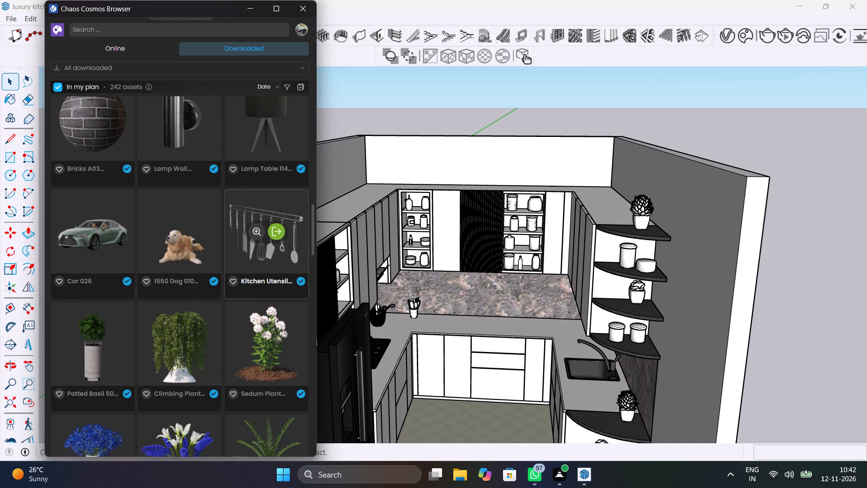
pyautogui.scroll(-1, 249, 293)
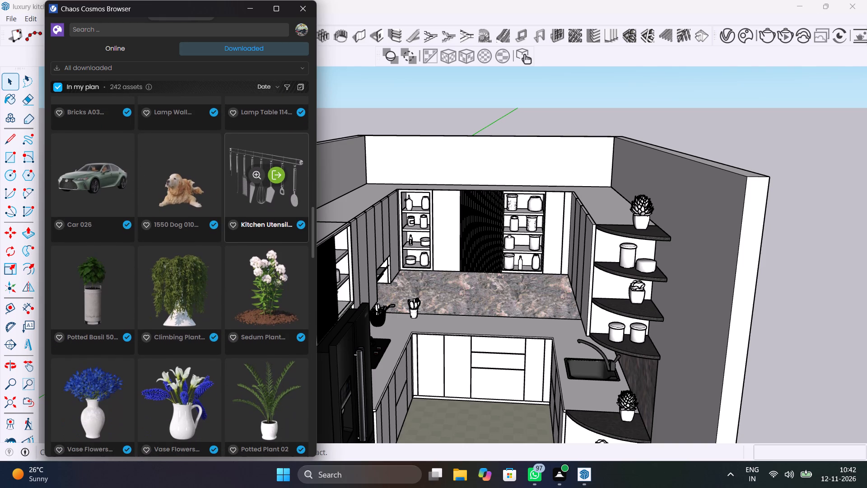
pyautogui.scroll(-6, 249, 293)
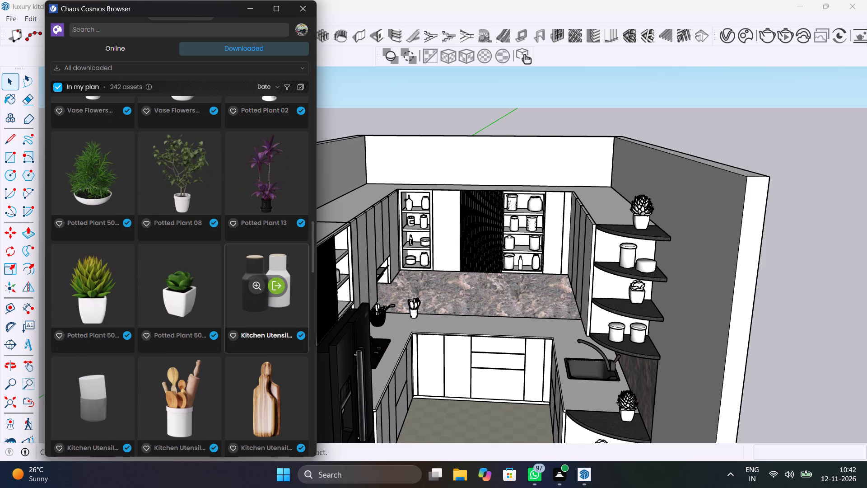
pyautogui.scroll(-2, 249, 293)
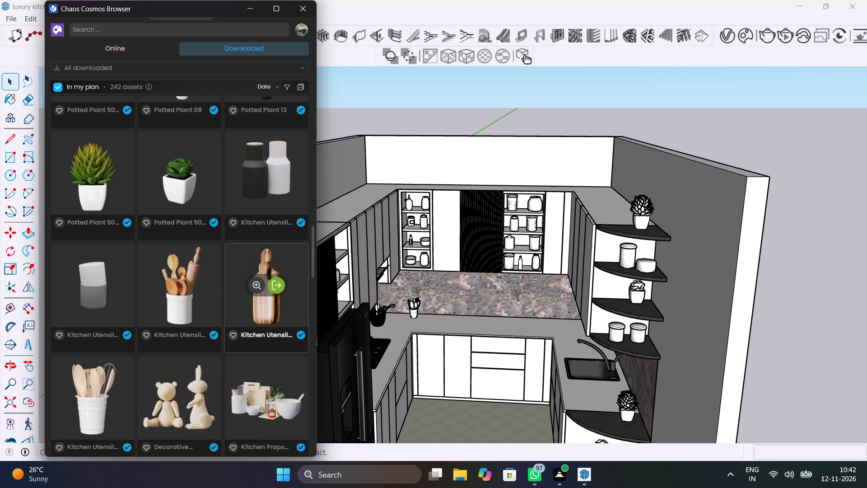
pyautogui.scroll(-9, 249, 293)
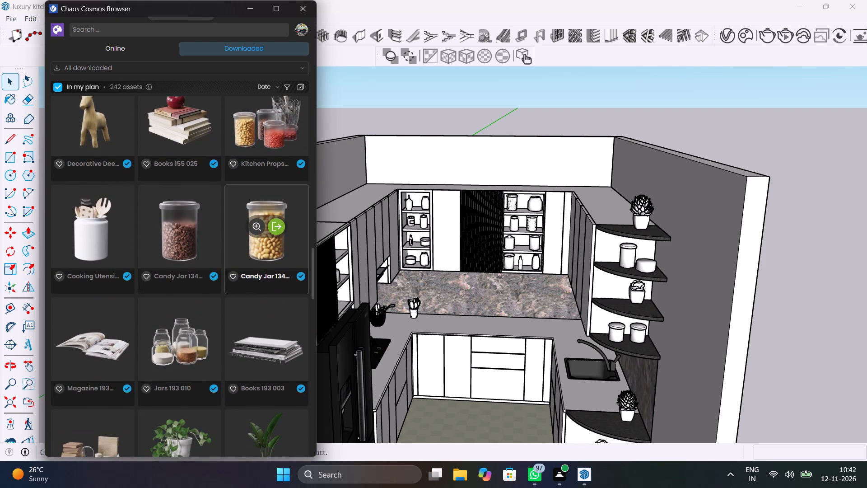
pyautogui.scroll(-3, 249, 293)
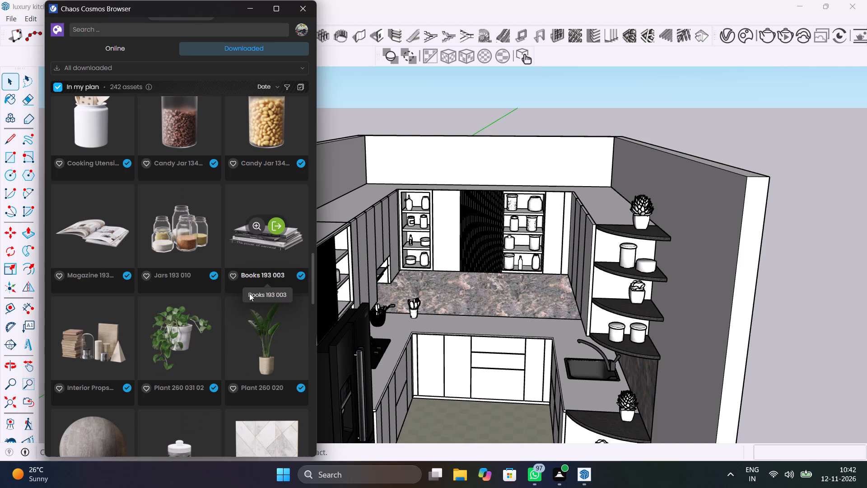
pyautogui.scroll(-3, 249, 293)
pyautogui.scroll(-5, 235, 331)
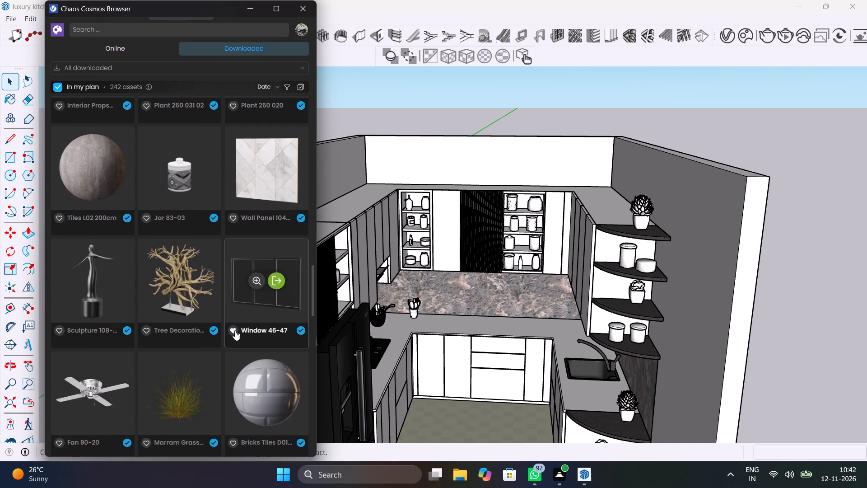
pyautogui.scroll(-13, 235, 330)
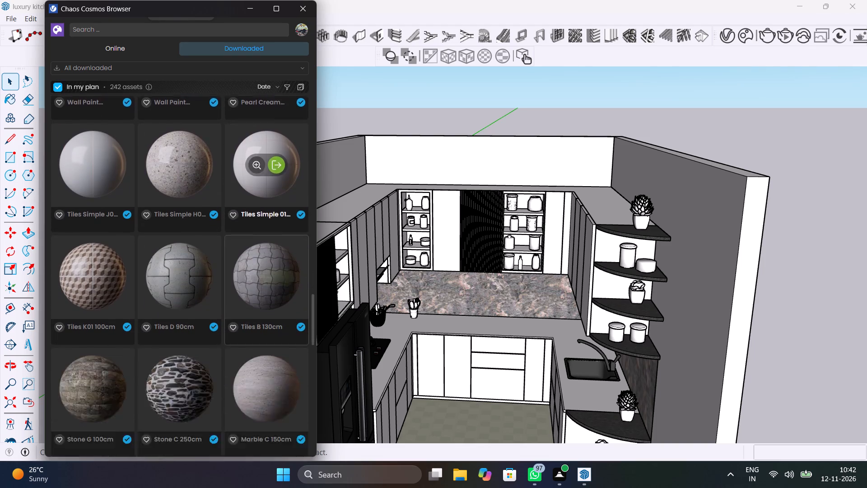
pyautogui.scroll(-17, 235, 328)
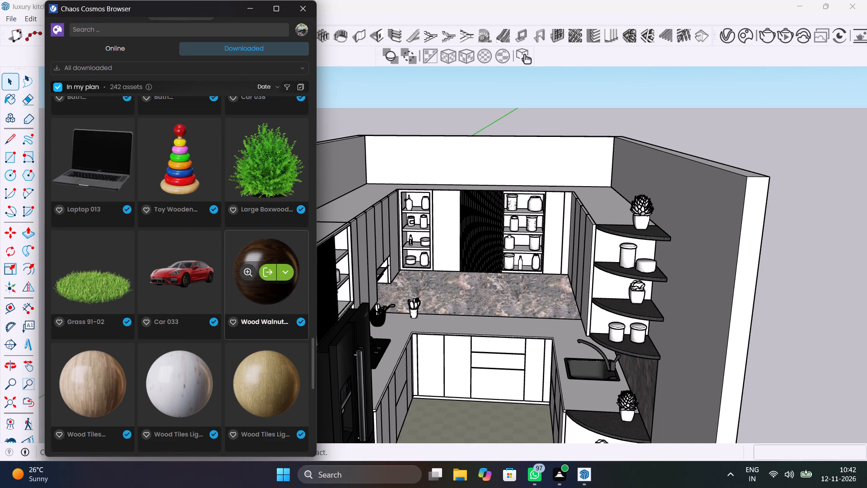
pyautogui.scroll(-16, 235, 328)
pyautogui.scroll(-6, 235, 324)
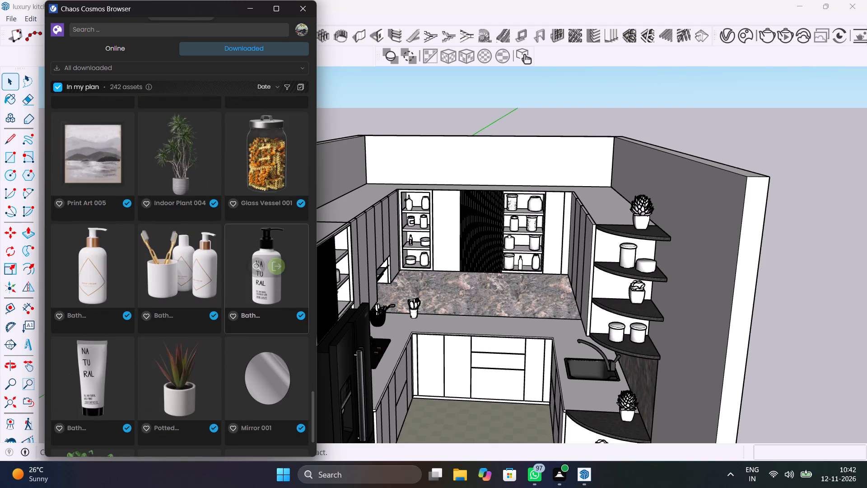
pyautogui.scroll(-3, 235, 324)
pyautogui.scroll(4, 235, 324)
pyautogui.scroll(-4, 235, 324)
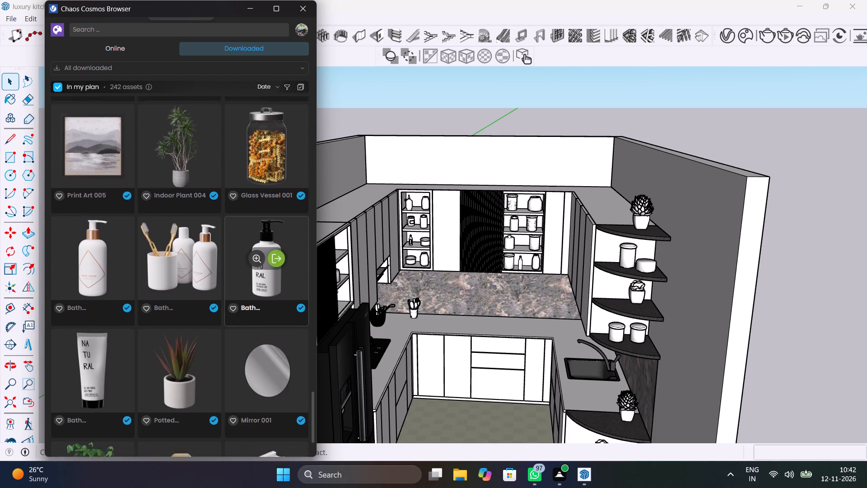
pyautogui.scroll(-7, 235, 324)
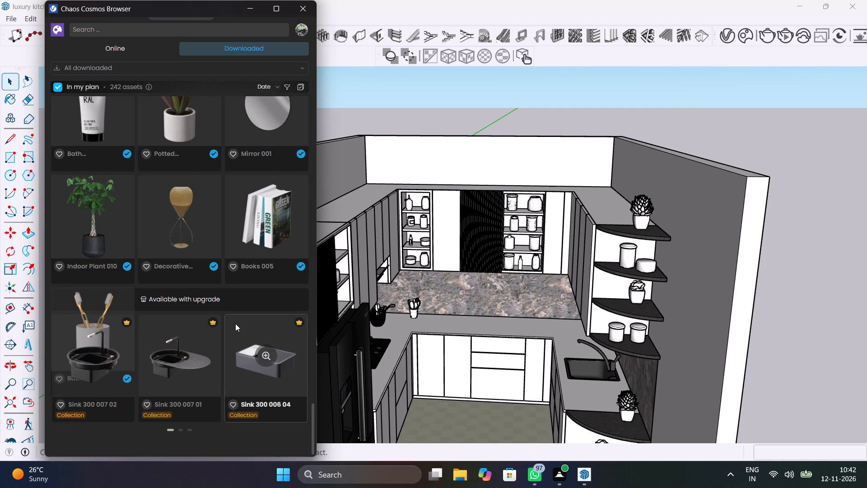
# Insert the wooden cutting boards from the downloaded Cosmos assets and place them on the back countertop beside the utensil holder, against the backsplash.
pyautogui.scroll(16, 235, 324)
pyautogui.scroll(5, 235, 324)
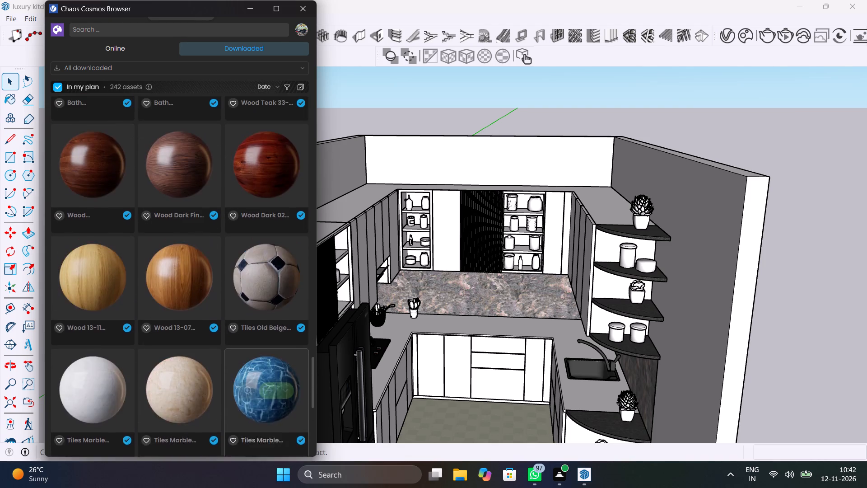
pyautogui.scroll(20, 235, 324)
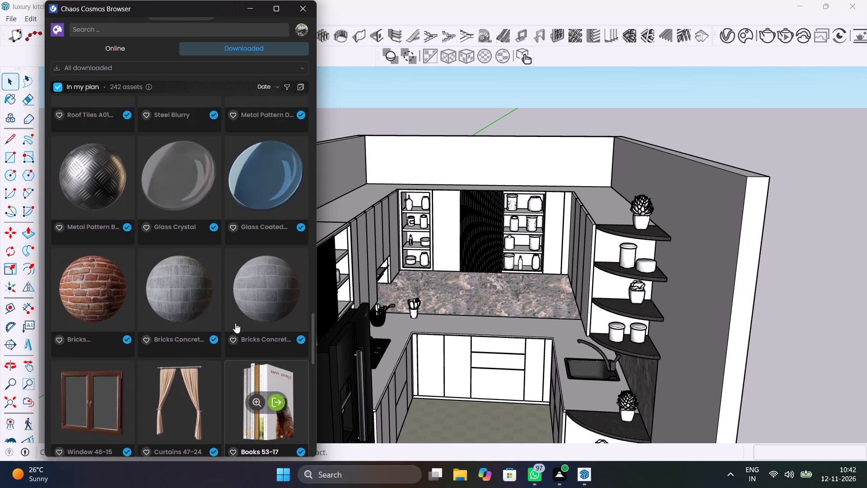
pyautogui.scroll(16, 235, 323)
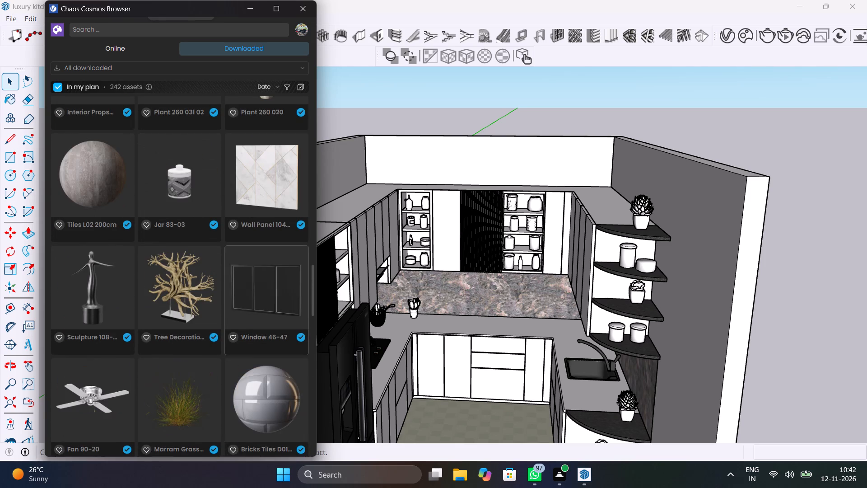
pyautogui.scroll(6, 235, 323)
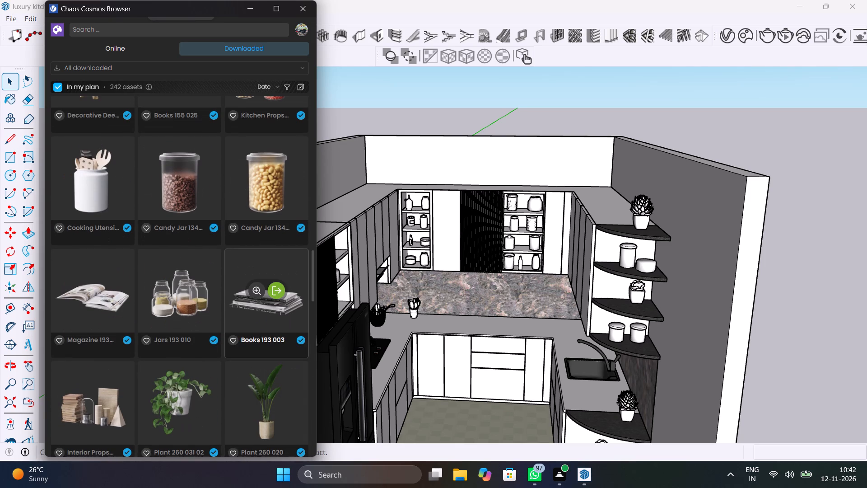
pyautogui.scroll(3, 235, 323)
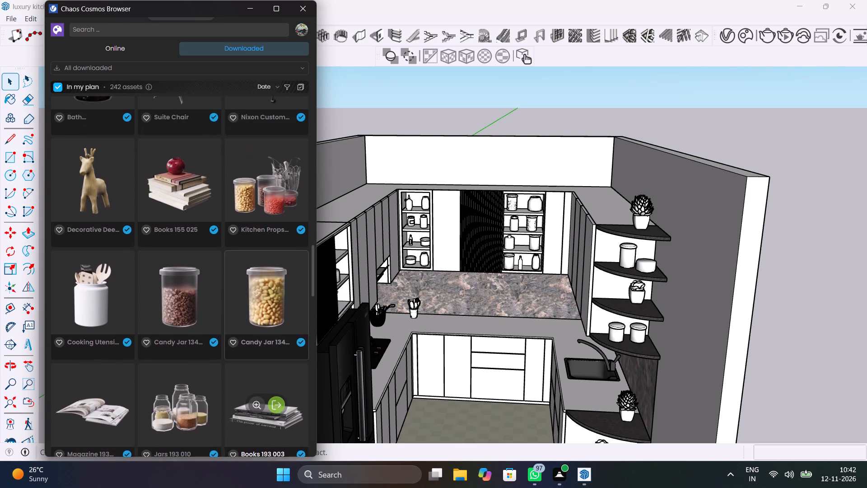
pyautogui.scroll(5, 235, 323)
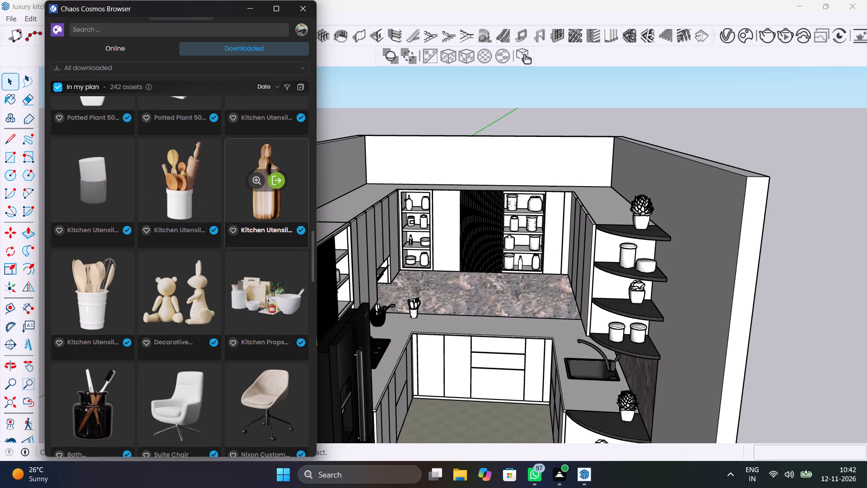
pyautogui.click(277, 178)
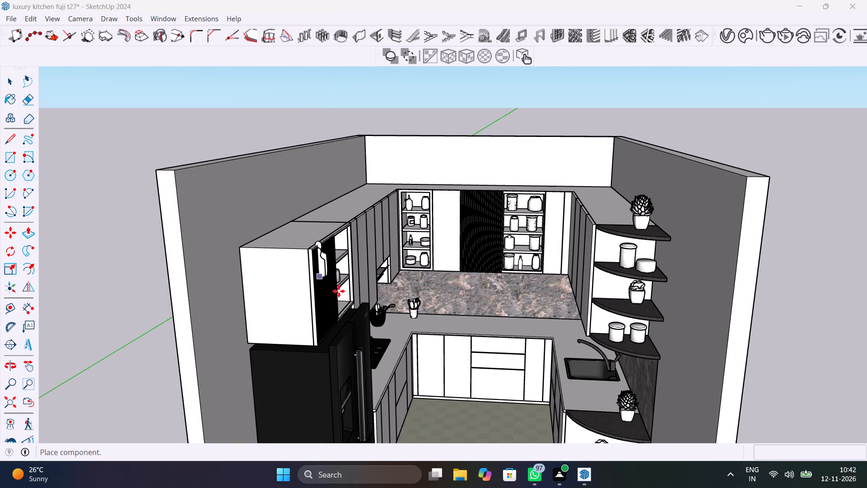
pyautogui.scroll(11, 435, 308)
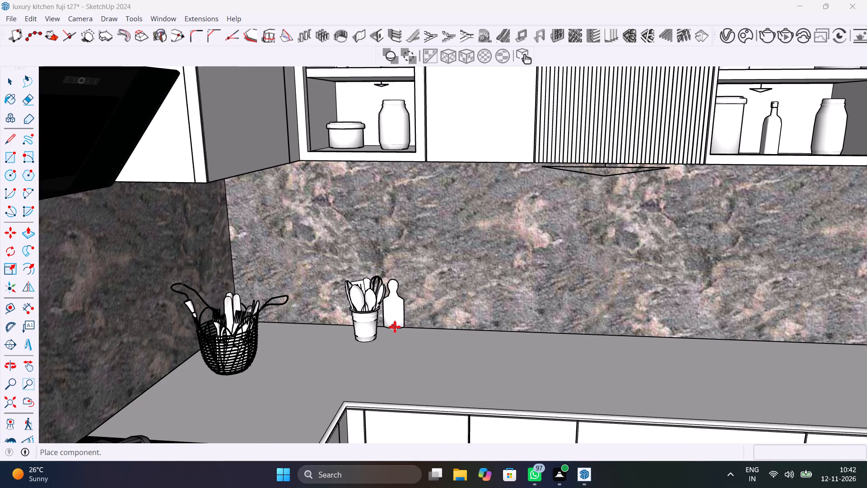
pyautogui.scroll(5, 395, 327)
pyautogui.moveTo(380, 322); pyautogui.dragTo(182, 354, button='middle')
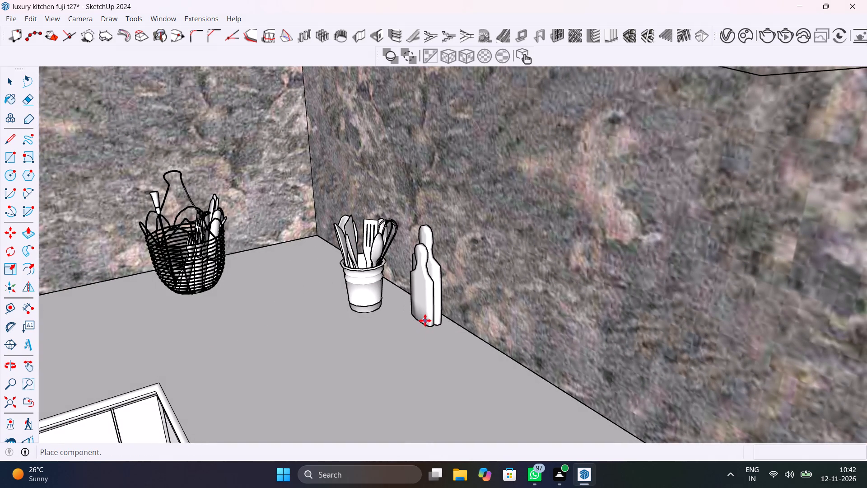
pyautogui.click(424, 318)
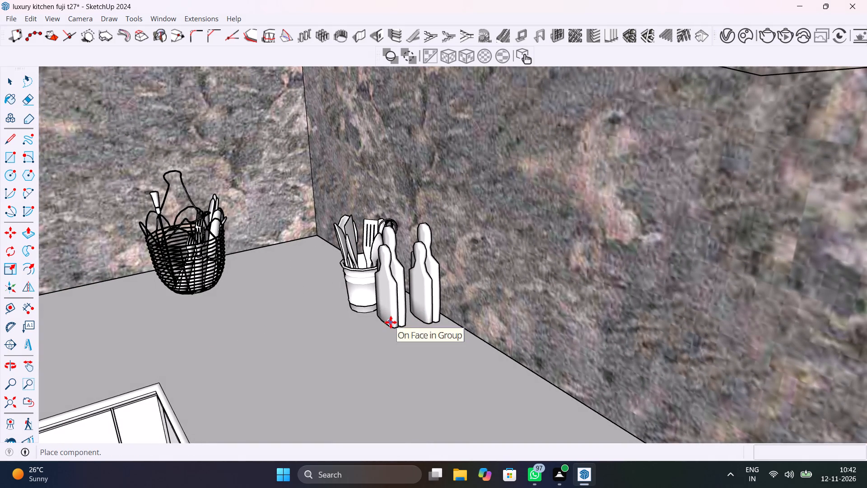
pyautogui.press('space')
# Insert the downloaded utensil pot with wooden spoons and rolling pin, placing it in the countertop corner behind the black basket.
pyautogui.scroll(-3, 364, 303)
pyautogui.moveTo(355, 309); pyautogui.dragTo(455, 327, button='middle')
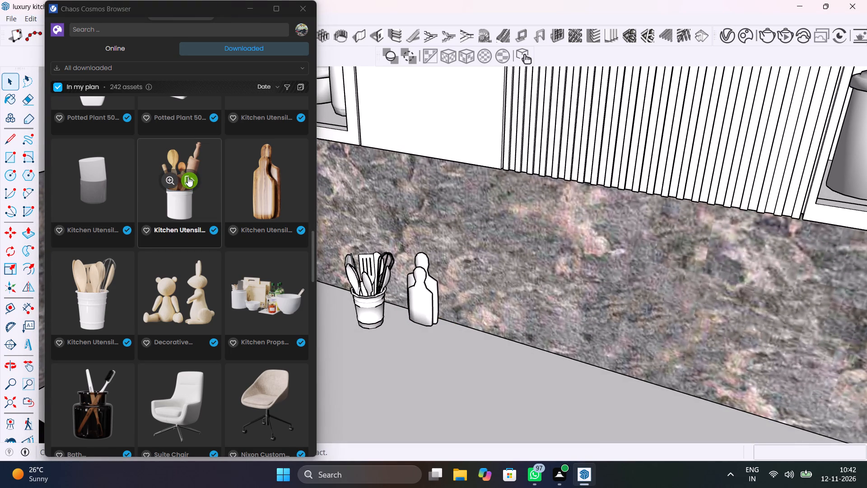
pyautogui.click(189, 178)
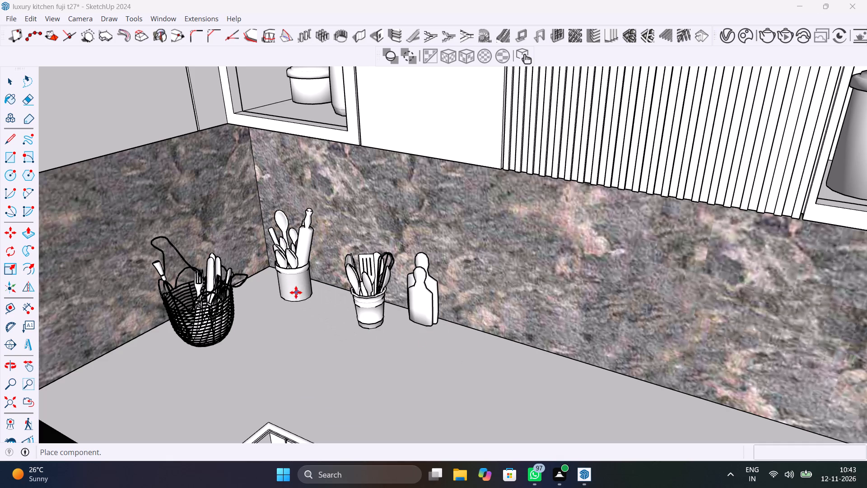
pyautogui.click(281, 286)
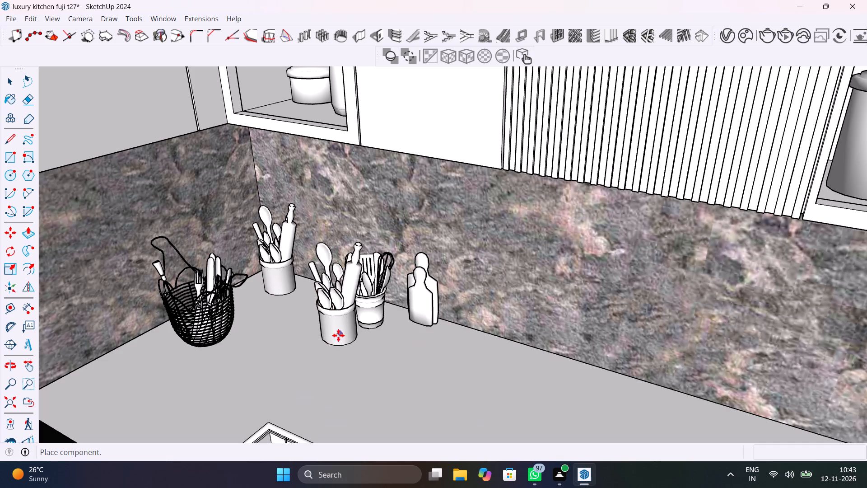
pyautogui.press('space')
# Close the Chaos Cosmos browser and save the kitchen model with the new countertop accessories.
pyautogui.scroll(-1, 289, 304)
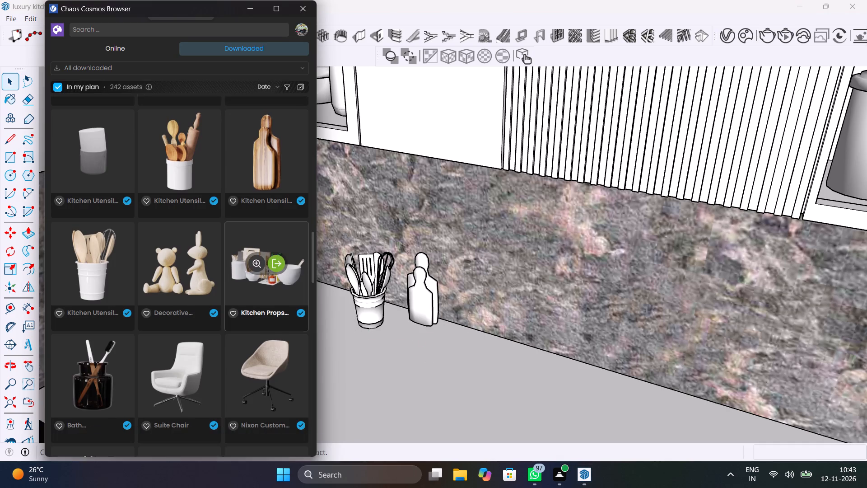
pyautogui.moveTo(485, 339); pyautogui.dragTo(629, 385, button='middle')
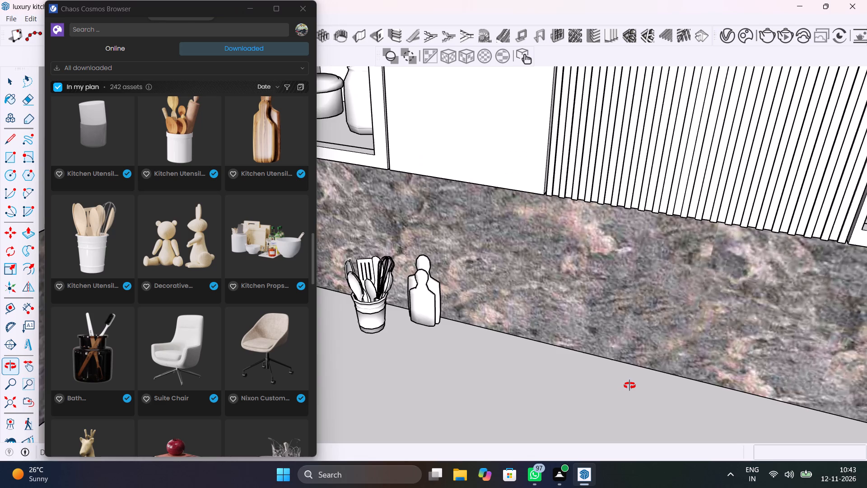
pyautogui.moveTo(629, 385); pyautogui.dragTo(637, 386, button='middle')
pyautogui.scroll(-5, 509, 274)
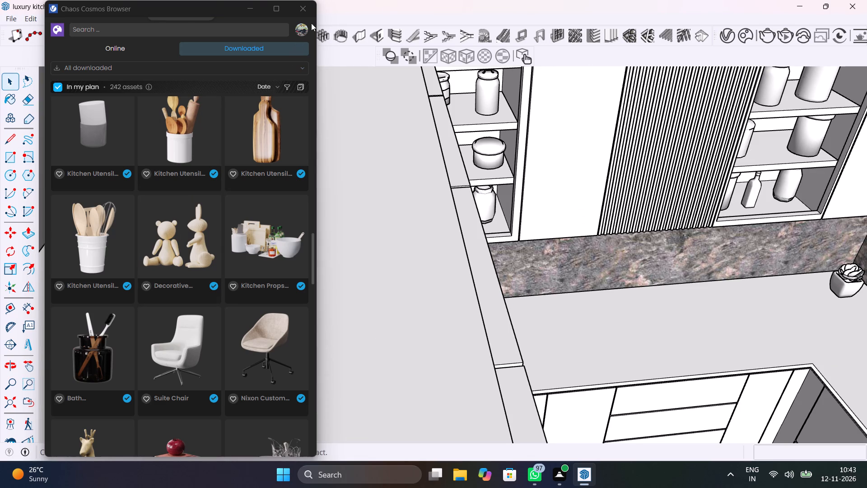
pyautogui.click(308, 14)
pyautogui.scroll(-5, 580, 119)
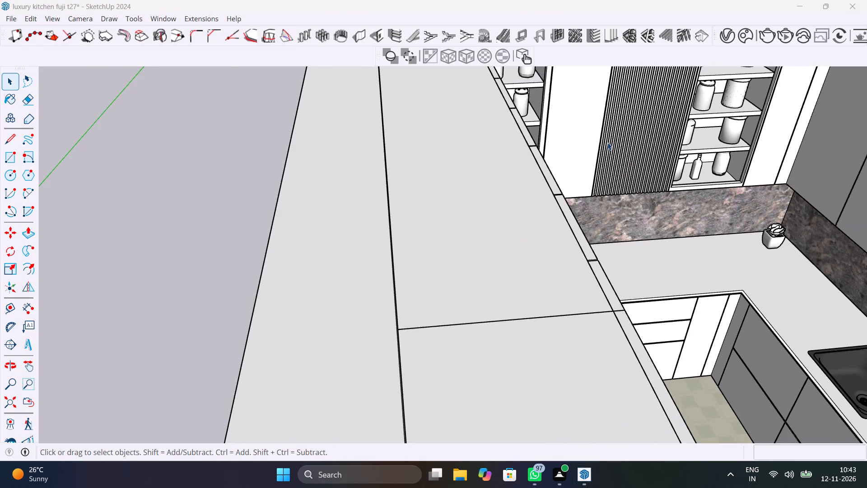
pyautogui.moveTo(607, 142); pyautogui.dragTo(456, 51, button='middle')
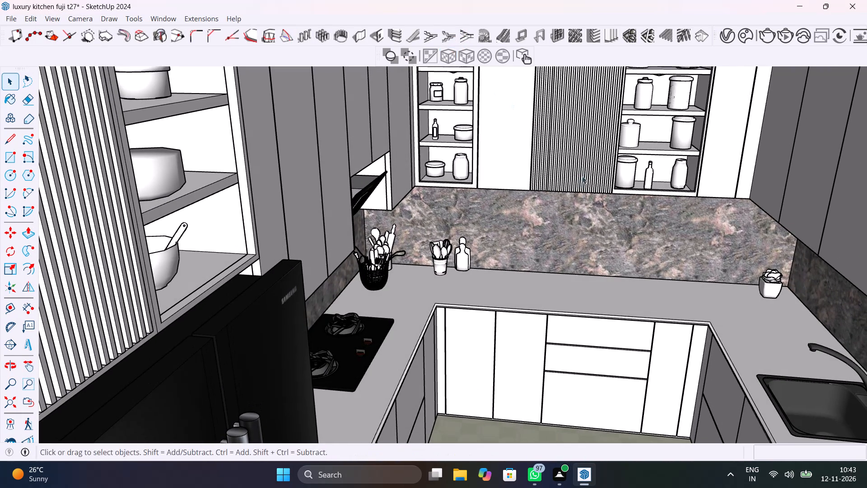
pyautogui.keyDown('shift'); pyautogui.moveTo(556, 186); pyautogui.dragTo(503, 150, button='middle'); pyautogui.keyUp('shift')
pyautogui.hotkey('ctrl', 's')
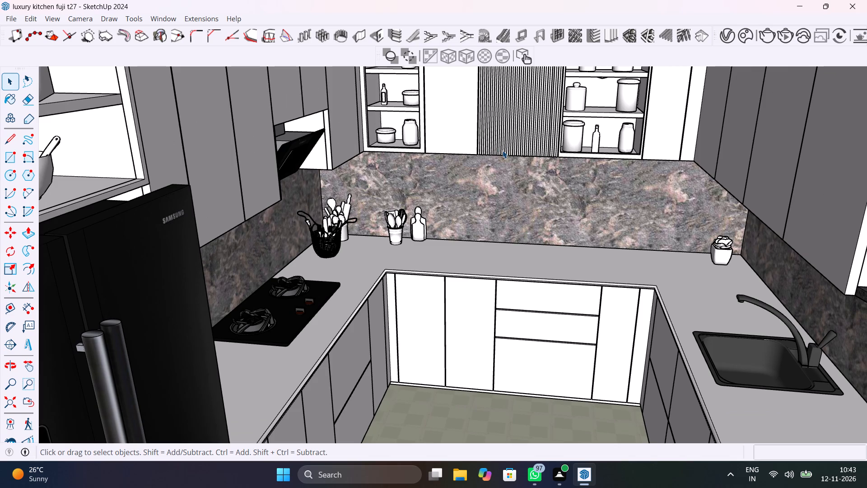
# Copy the floor slab 10' 4" straight up onto the tops of the walls as the ceiling.
pyautogui.scroll(-12, 463, 152)
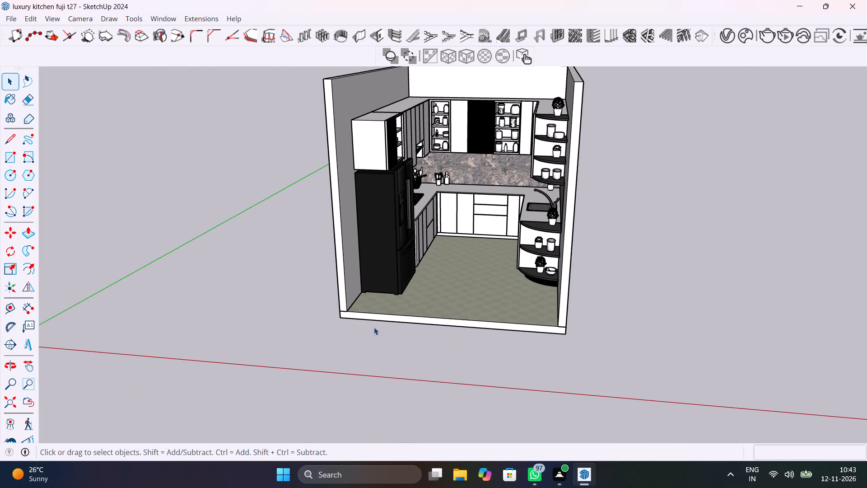
pyautogui.scroll(10, 423, 314)
pyautogui.moveTo(385, 327); pyautogui.dragTo(386, 326, button='middle')
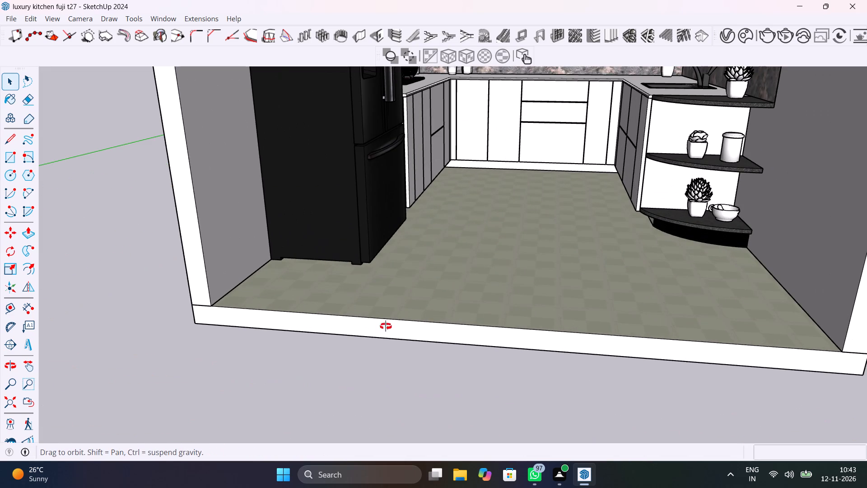
pyautogui.moveTo(386, 326); pyautogui.dragTo(477, 336, button='middle')
pyautogui.click(477, 335)
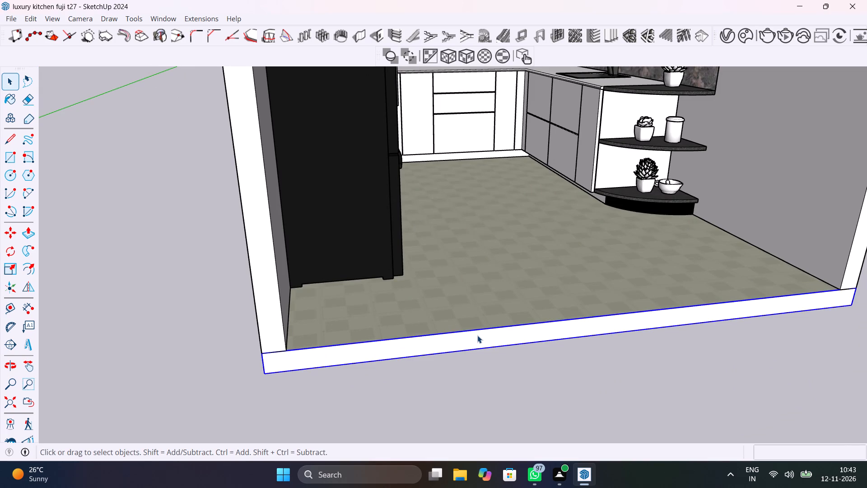
pyautogui.press('m')
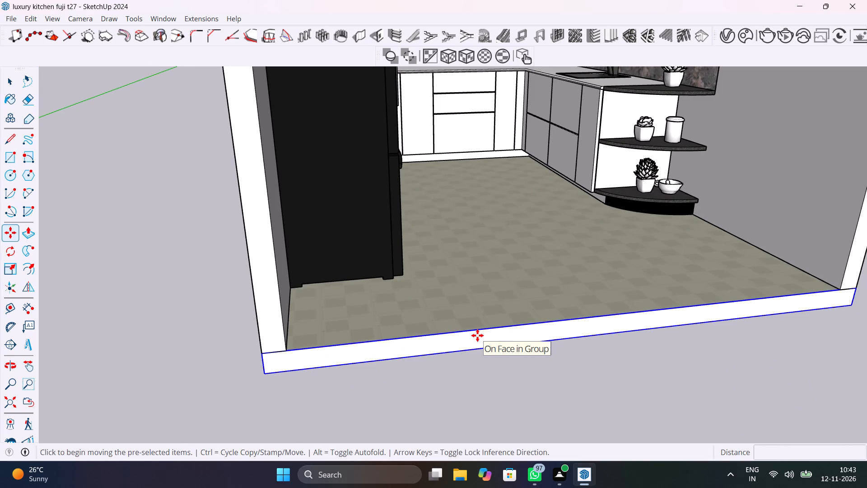
pyautogui.scroll(1, 381, 305)
pyautogui.scroll(-7, 381, 305)
pyautogui.moveTo(439, 311); pyautogui.dragTo(763, 310, button='middle')
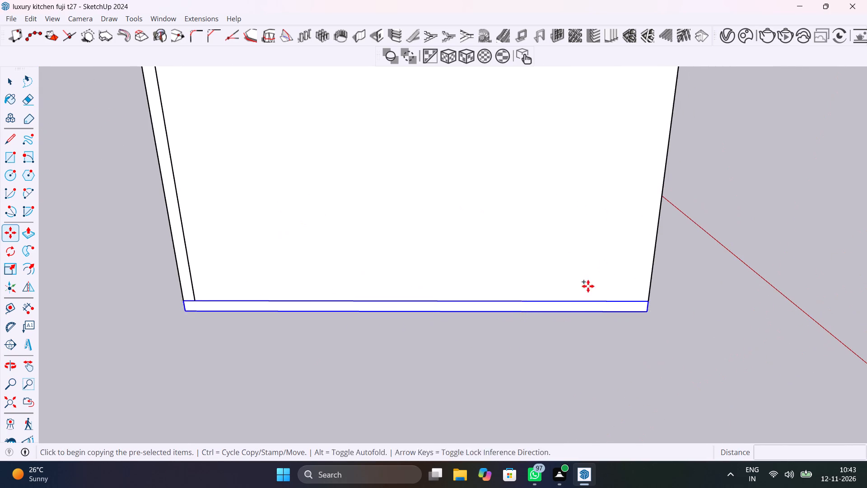
pyautogui.click(186, 314)
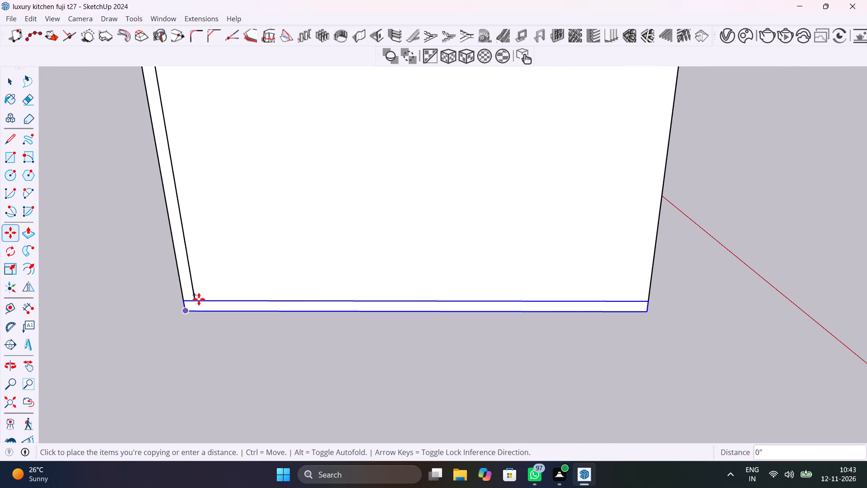
pyautogui.scroll(-13, 220, 173)
pyautogui.keyDown('shift'); pyautogui.moveTo(222, 179); pyautogui.dragTo(264, 307, button='middle'); pyautogui.keyUp('shift')
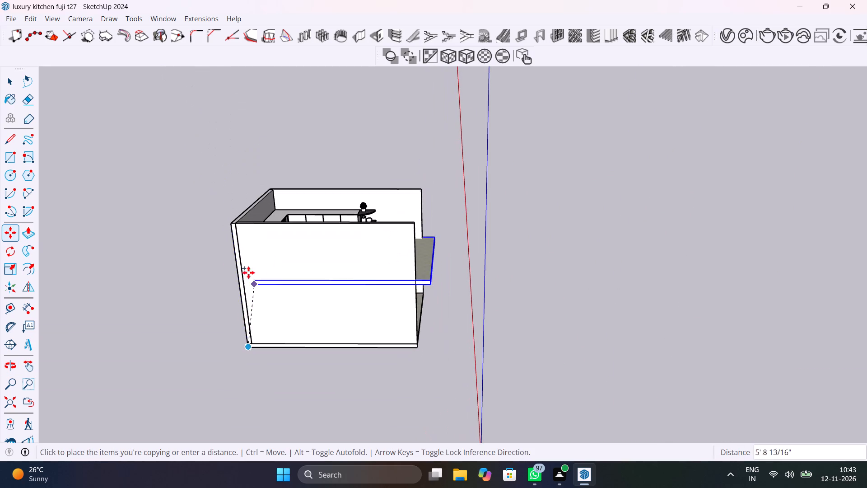
pyautogui.scroll(12, 234, 220)
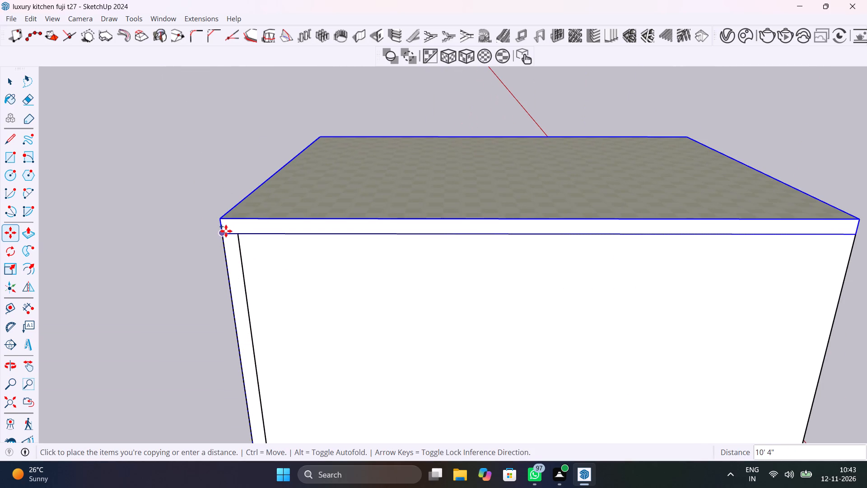
pyautogui.click(226, 230)
pyautogui.scroll(-13, 308, 240)
pyautogui.press('space')
pyautogui.moveTo(309, 245); pyautogui.dragTo(271, 241, button='middle')
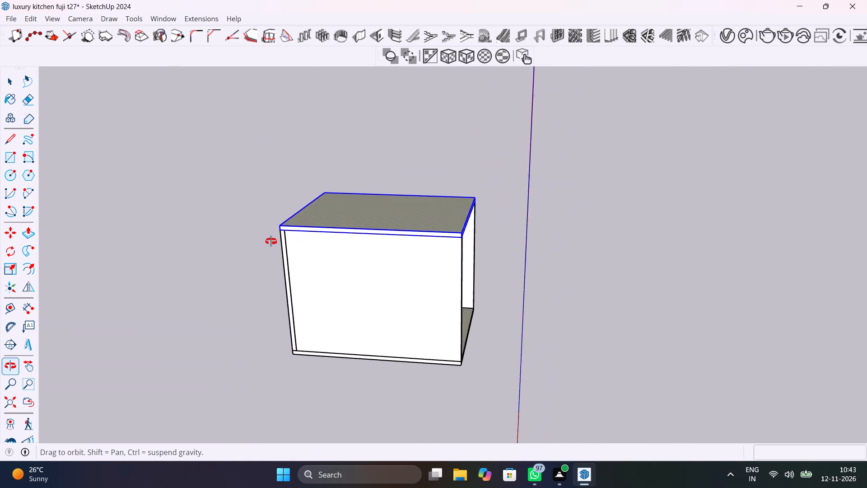
pyautogui.moveTo(271, 241); pyautogui.dragTo(0, 261, button='middle')
pyautogui.press('space')
pyautogui.click(593, 225)
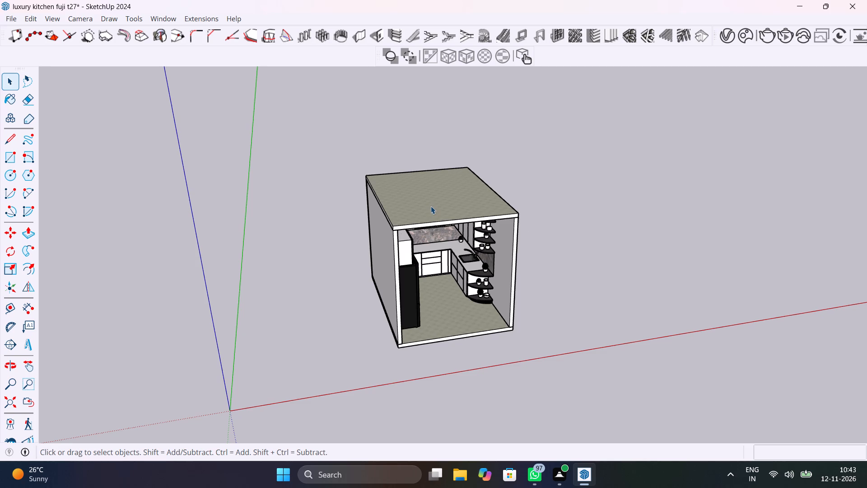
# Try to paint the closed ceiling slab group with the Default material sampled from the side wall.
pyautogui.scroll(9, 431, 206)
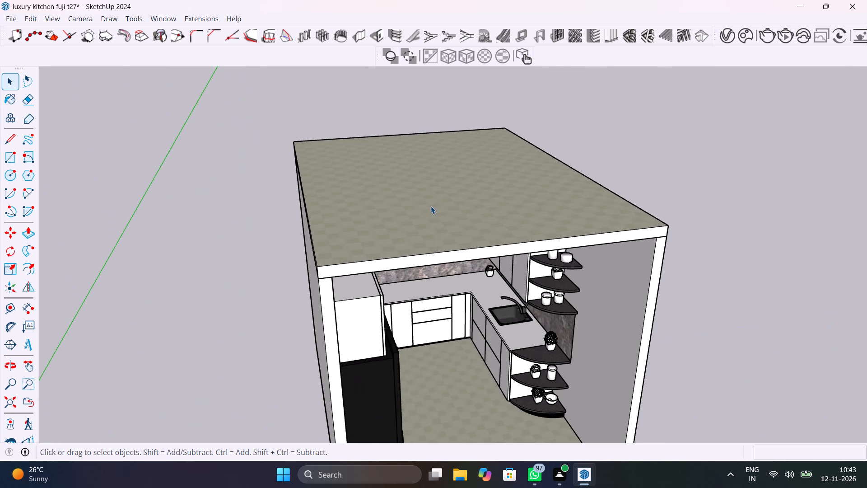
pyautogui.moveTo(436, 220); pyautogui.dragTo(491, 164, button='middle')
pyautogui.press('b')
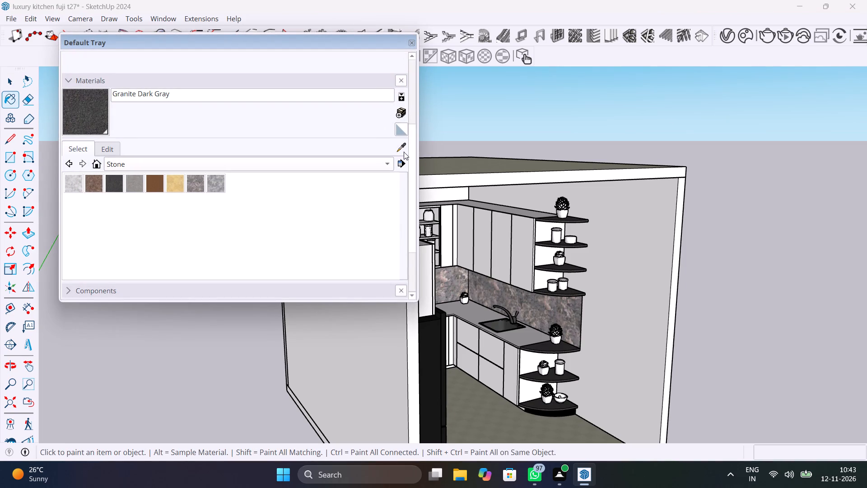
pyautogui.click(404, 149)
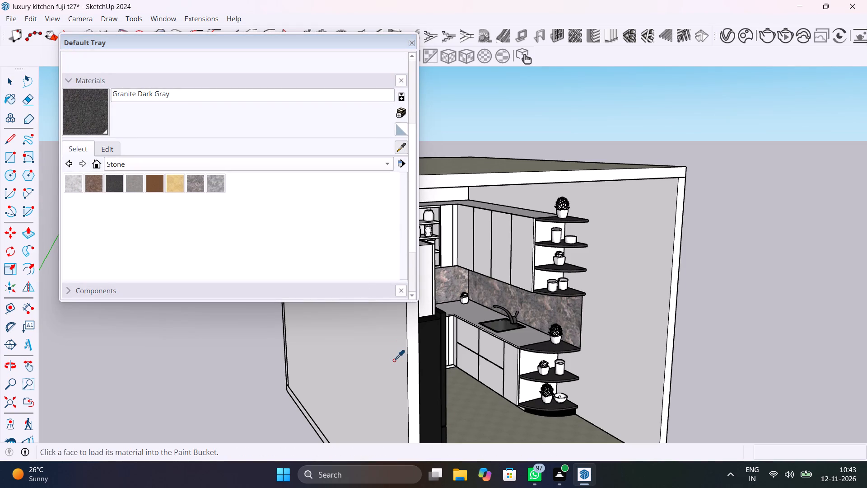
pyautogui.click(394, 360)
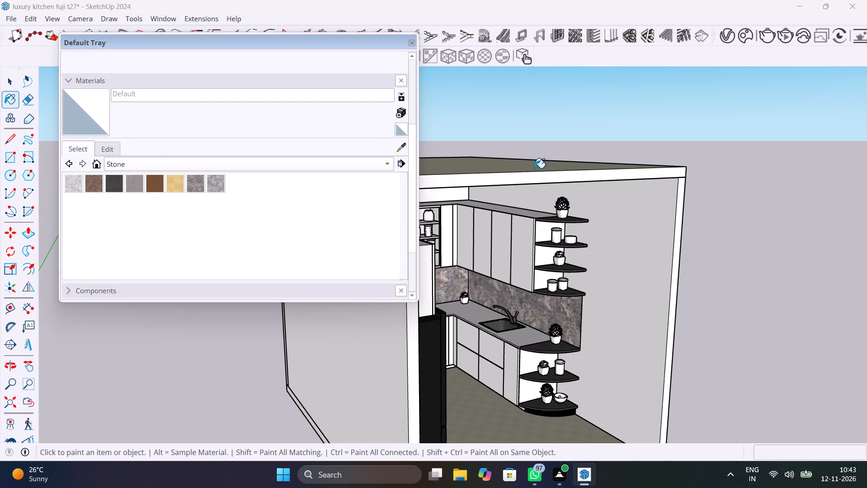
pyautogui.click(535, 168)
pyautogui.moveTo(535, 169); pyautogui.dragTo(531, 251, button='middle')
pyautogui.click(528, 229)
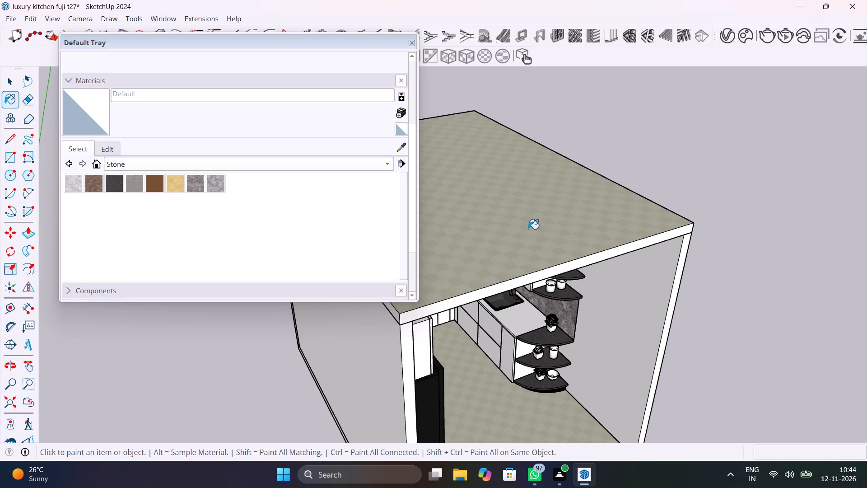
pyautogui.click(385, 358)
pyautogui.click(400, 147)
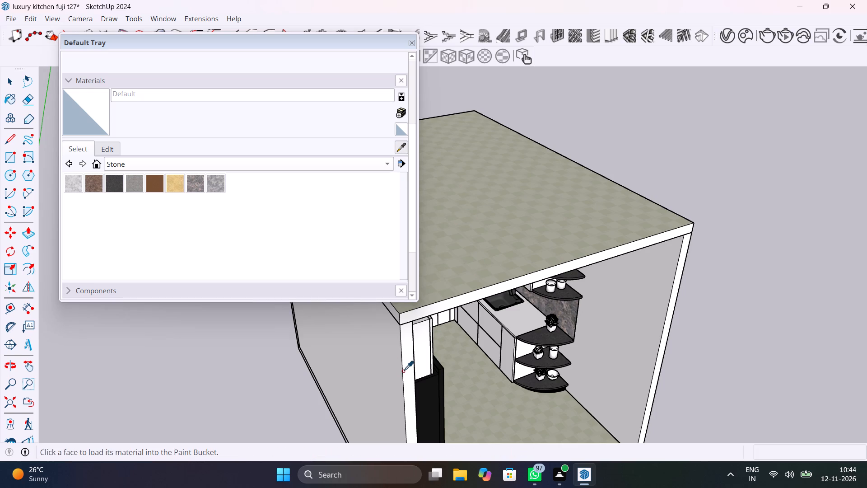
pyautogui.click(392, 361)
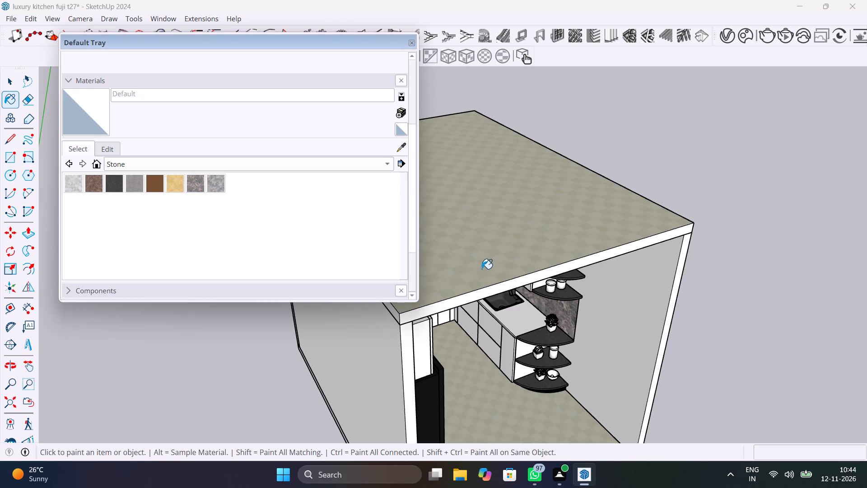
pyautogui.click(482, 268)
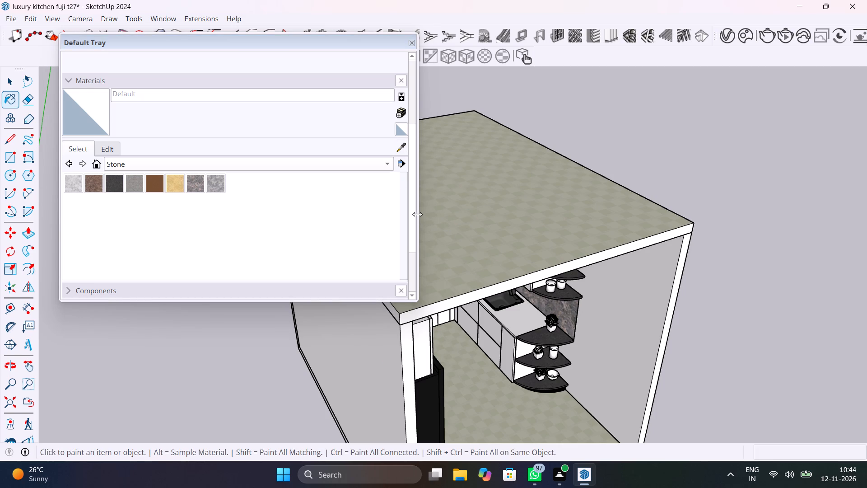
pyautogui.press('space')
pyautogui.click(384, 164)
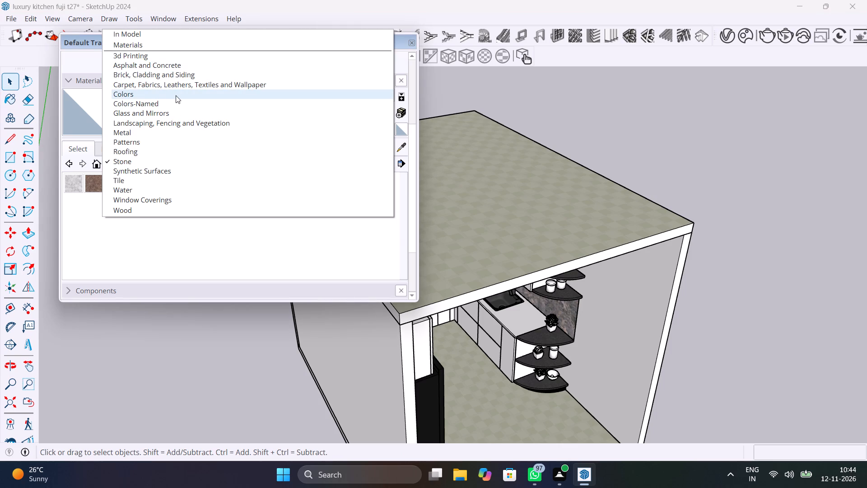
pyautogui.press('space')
# Open the ceiling slab group and paint its tiled top face with the Default material sampled from the wall.
pyautogui.doubleClick(534, 213)
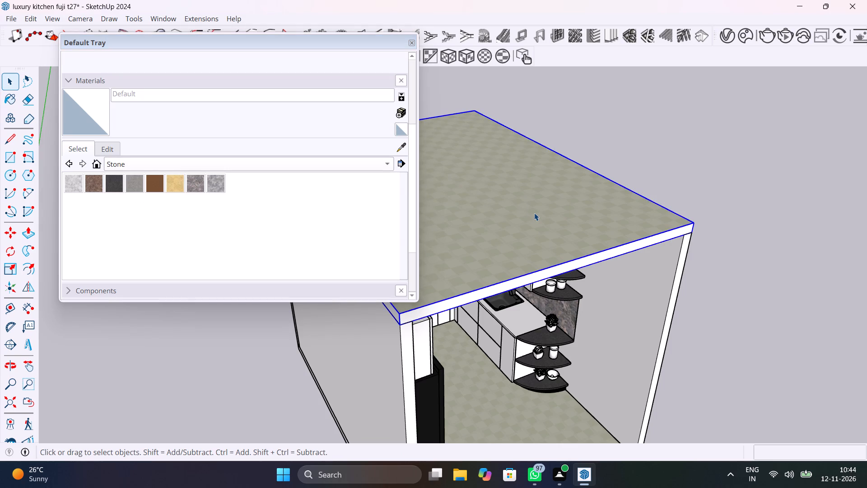
pyautogui.doubleClick(534, 213)
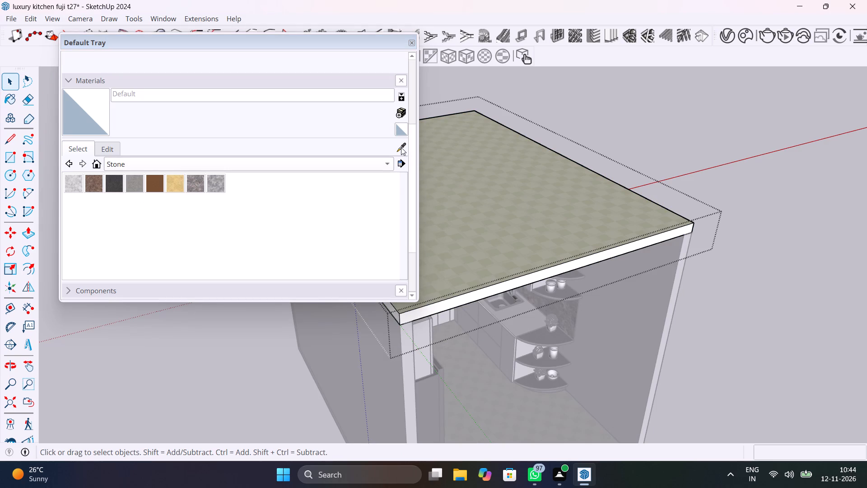
pyautogui.click(401, 147)
pyautogui.click(396, 384)
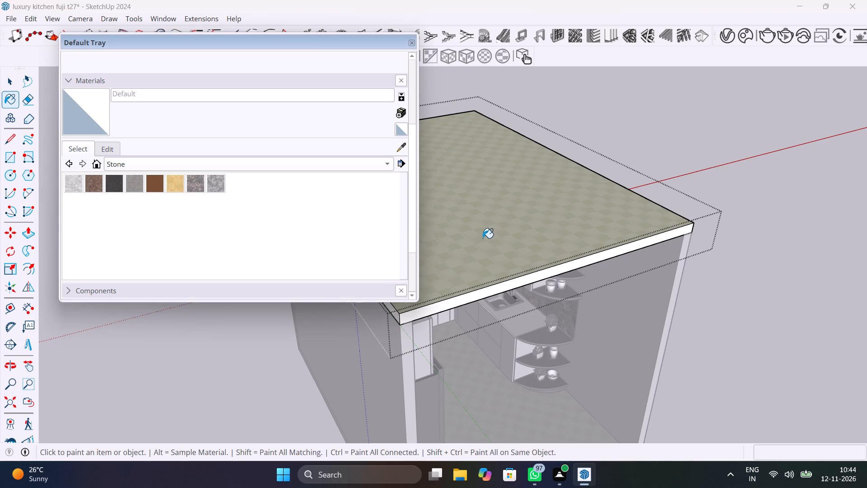
pyautogui.click(483, 236)
pyautogui.press('space')
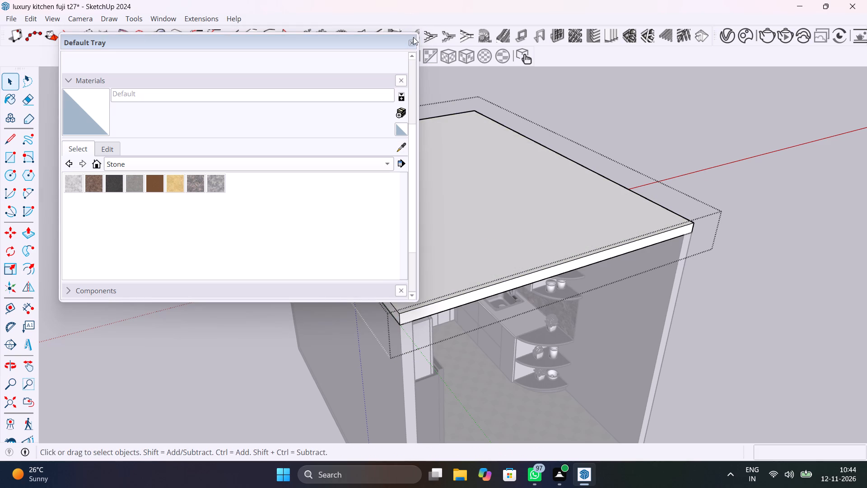
pyautogui.click(415, 42)
pyautogui.click(629, 120)
# Save the kitchen model with the plain ceiling slab in place.
pyautogui.moveTo(694, 169); pyautogui.dragTo(639, 117, button='middle')
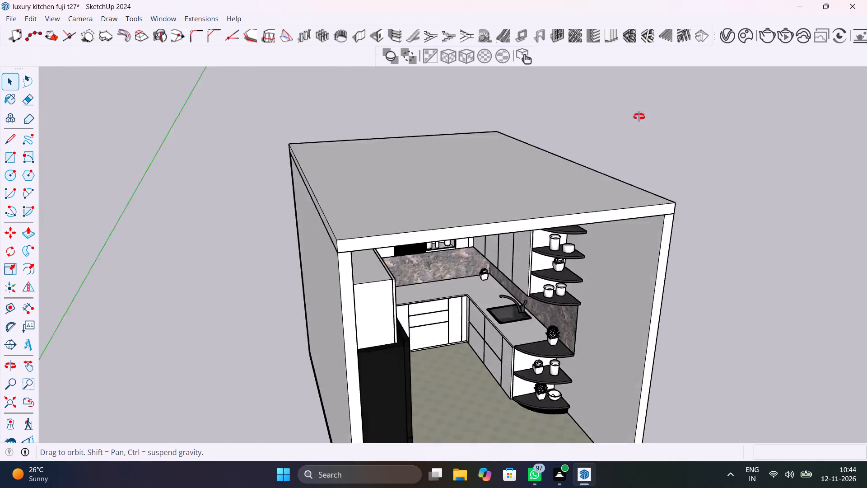
pyautogui.moveTo(639, 117); pyautogui.dragTo(587, 44, button='middle')
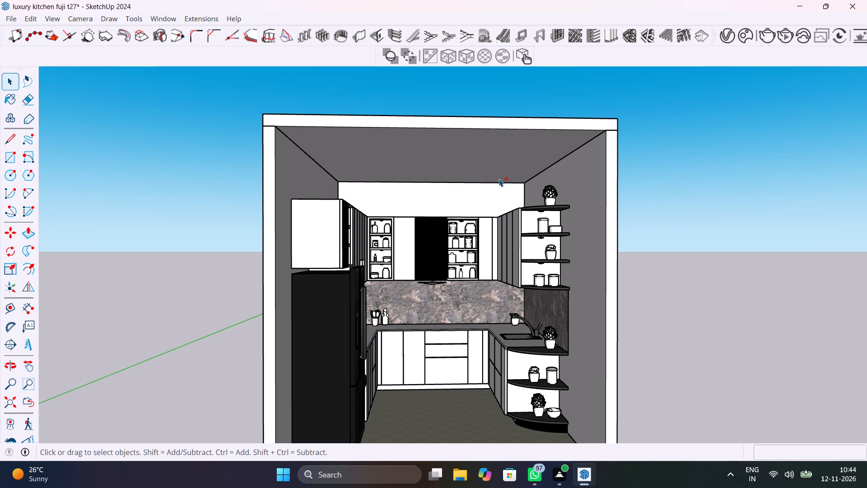
pyautogui.hotkey('ctrl', 's')
# Draw a rectangle about 12' 7 5/8" by 9' 4" on the ceiling's underside, from the back wall corner to just short of the front opening.
pyautogui.scroll(4, 364, 183)
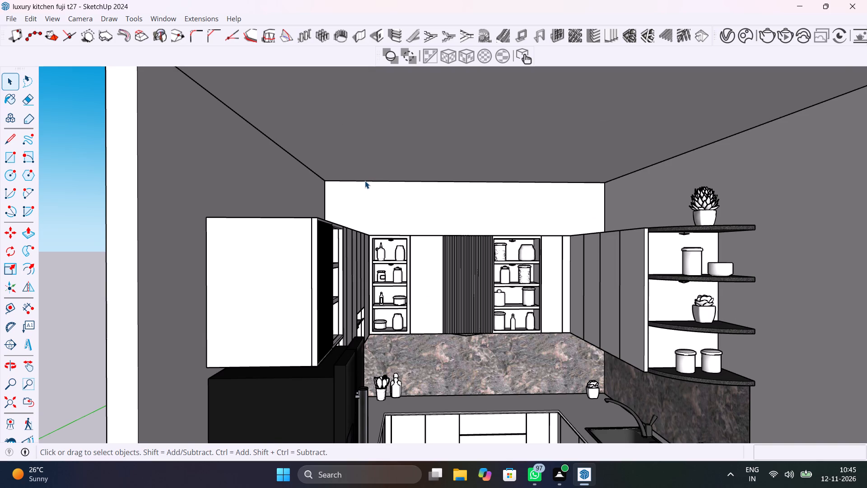
pyautogui.scroll(-4, 365, 181)
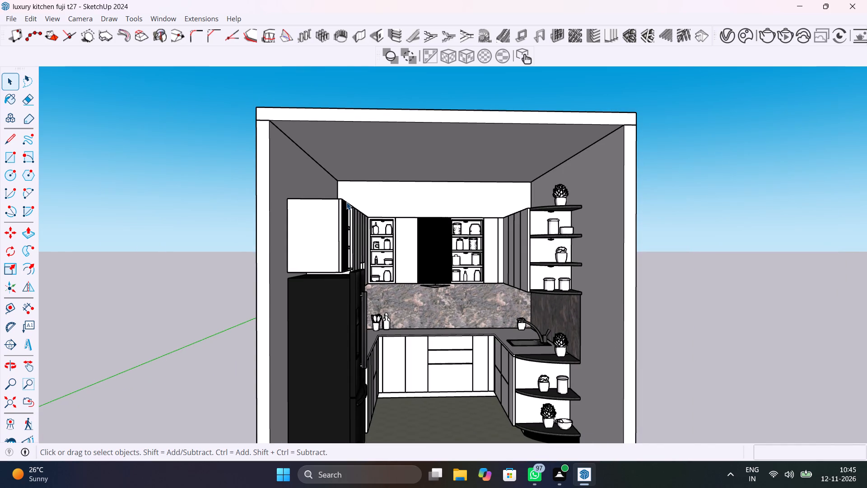
pyautogui.scroll(-1, 345, 203)
pyautogui.moveTo(345, 203); pyautogui.dragTo(344, 203, button='middle')
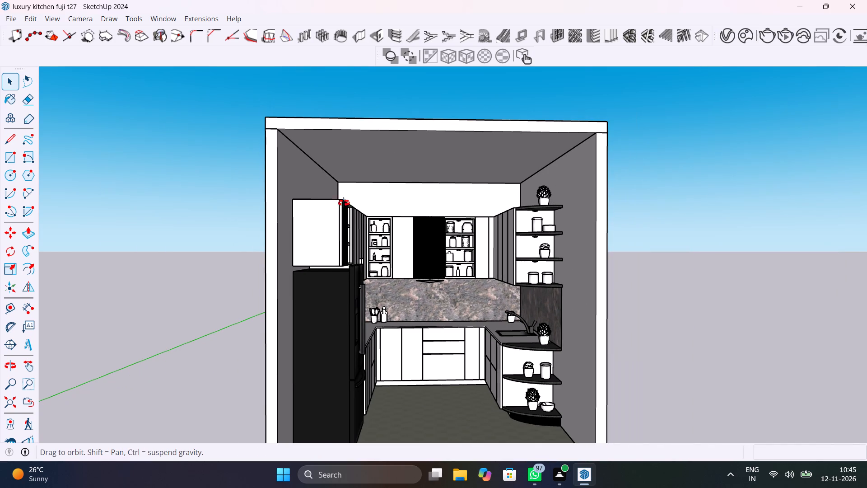
pyautogui.moveTo(344, 203); pyautogui.dragTo(472, 196, button='middle')
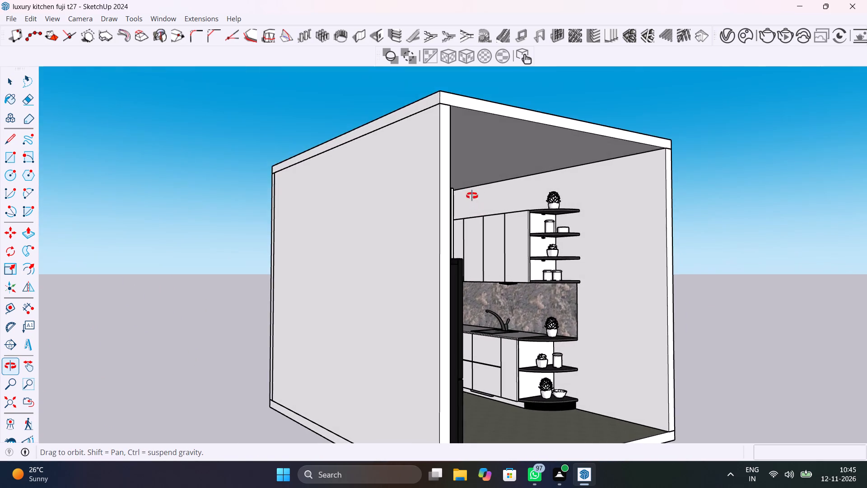
pyautogui.moveTo(472, 196); pyautogui.dragTo(367, 221, button='middle')
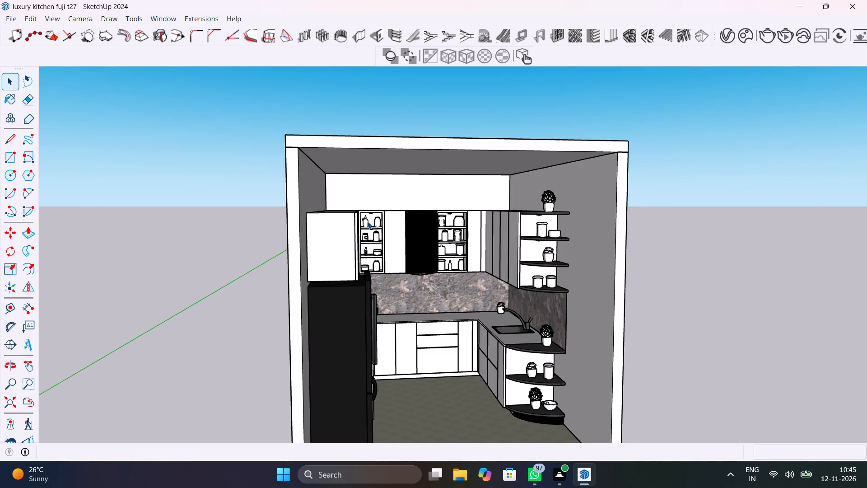
pyautogui.scroll(4, 367, 221)
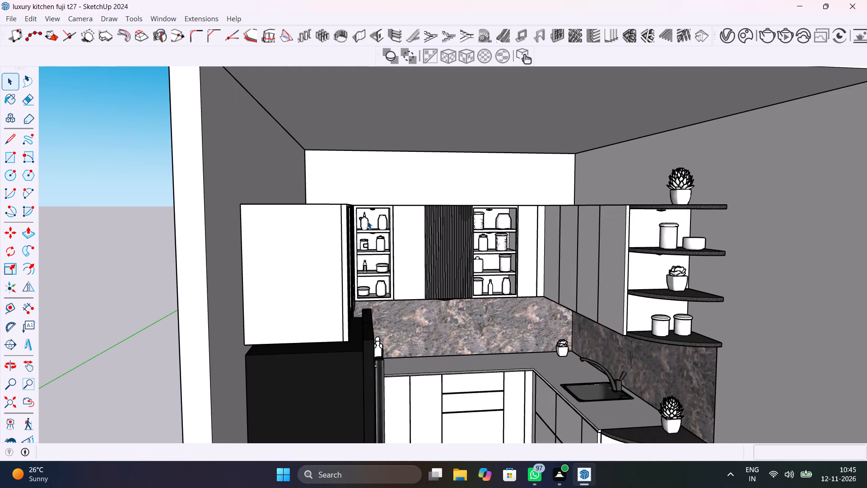
pyautogui.press('r')
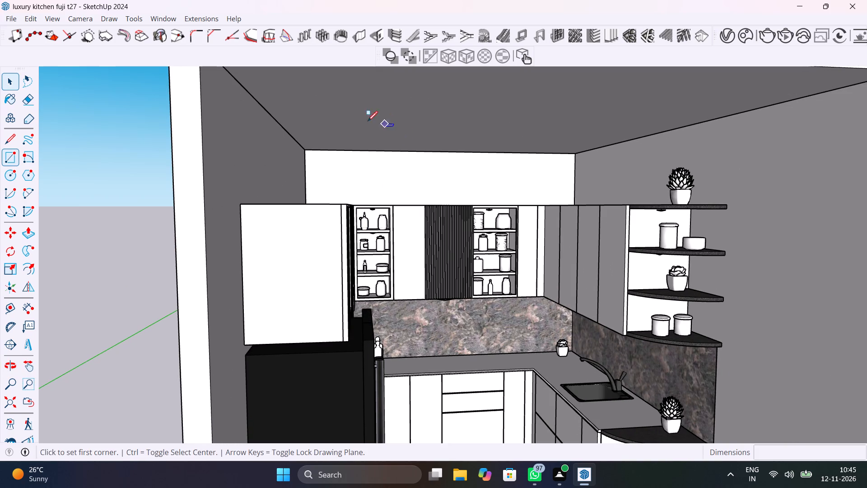
pyautogui.click(307, 151)
pyautogui.scroll(-10, 365, 131)
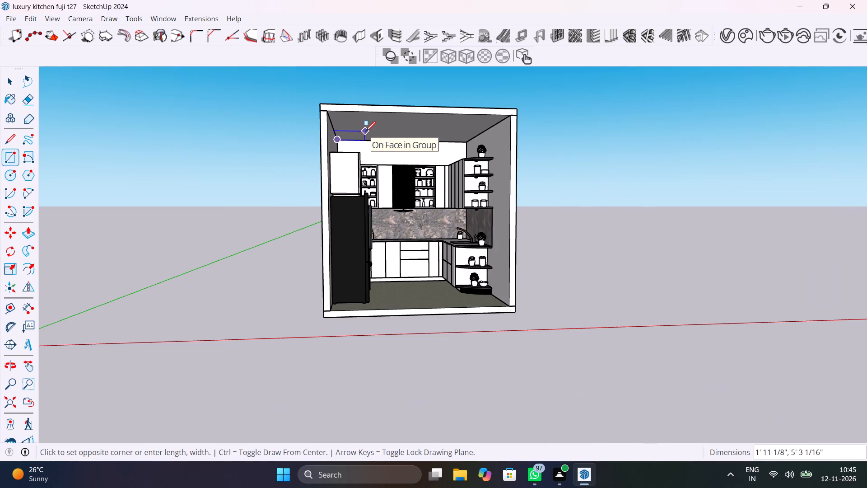
pyautogui.scroll(5, 495, 122)
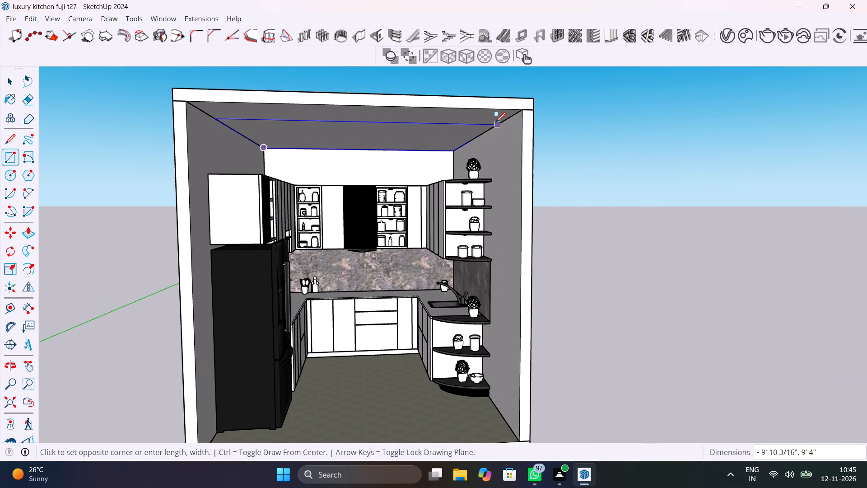
pyautogui.scroll(5, 495, 122)
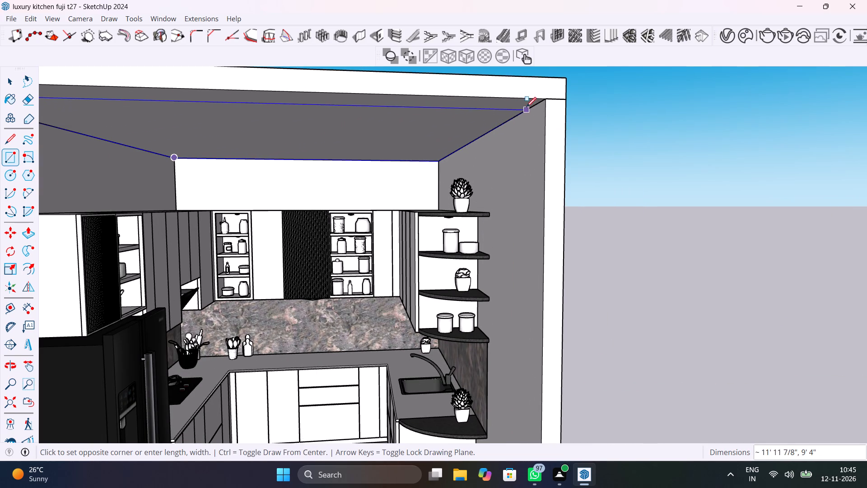
pyautogui.scroll(5, 531, 107)
pyautogui.moveTo(531, 105); pyautogui.dragTo(597, 56, button='middle')
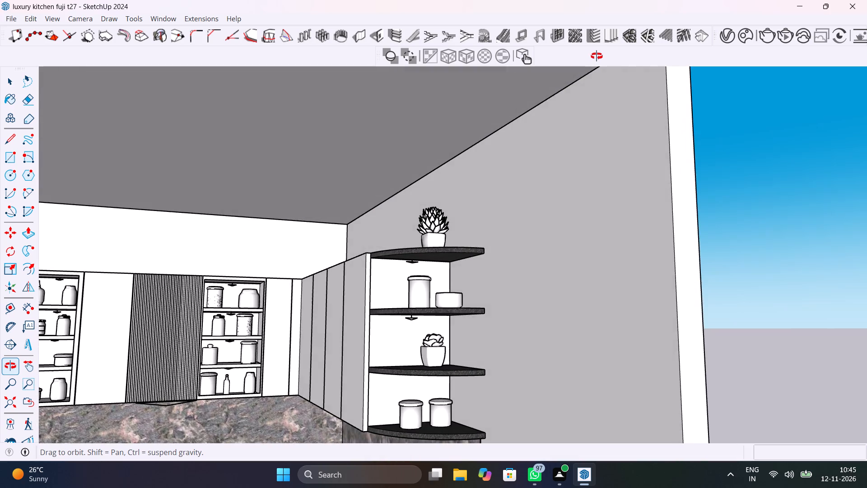
pyautogui.moveTo(597, 56); pyautogui.dragTo(603, 112, button='middle')
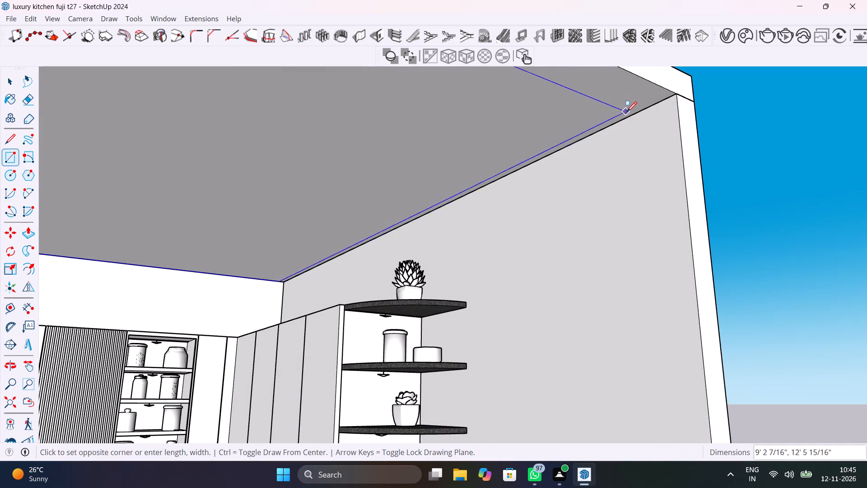
pyautogui.click(642, 109)
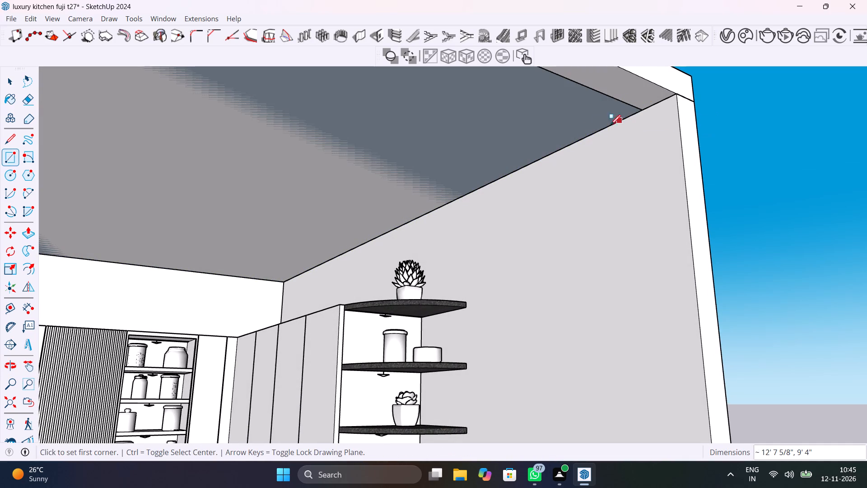
# Push/Pull the ceiling rectangle downward 4.5" to form a dropped ceiling panel.
pyautogui.press('space')
pyautogui.click(491, 138)
pyautogui.press('p')
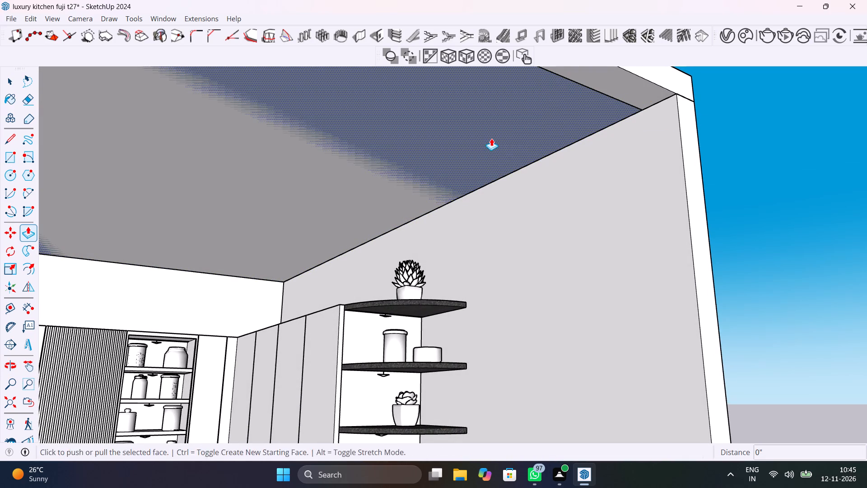
pyautogui.click(491, 138)
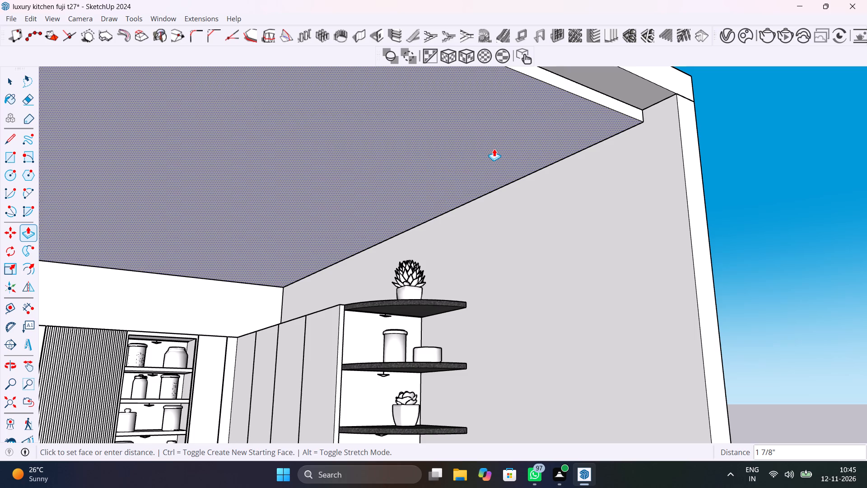
pyautogui.press('4')
pyautogui.press('BackSpace')
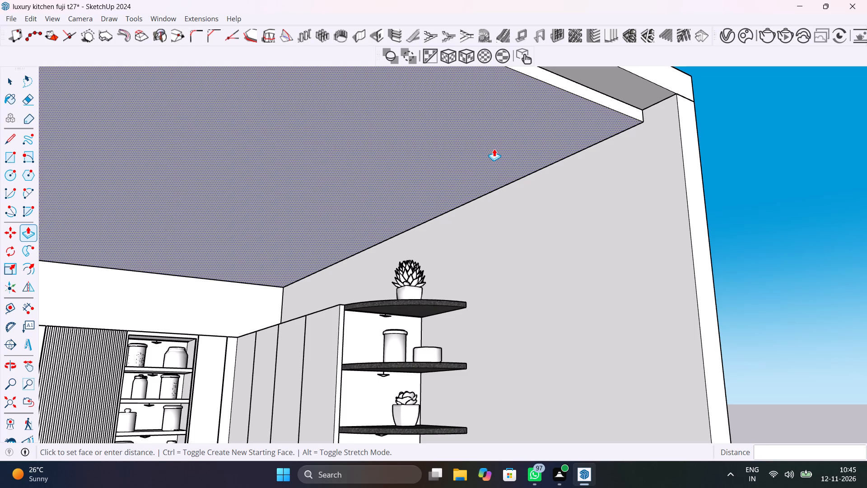
pyautogui.write('4.5"')
pyautogui.press('Return')
# Select the whole dropped ceiling panel with its connected faces and edges and make it a group.
pyautogui.scroll(1, 494, 148)
pyautogui.scroll(-10, 494, 148)
pyautogui.tripleClick(494, 148)
pyautogui.rightClick(494, 148)
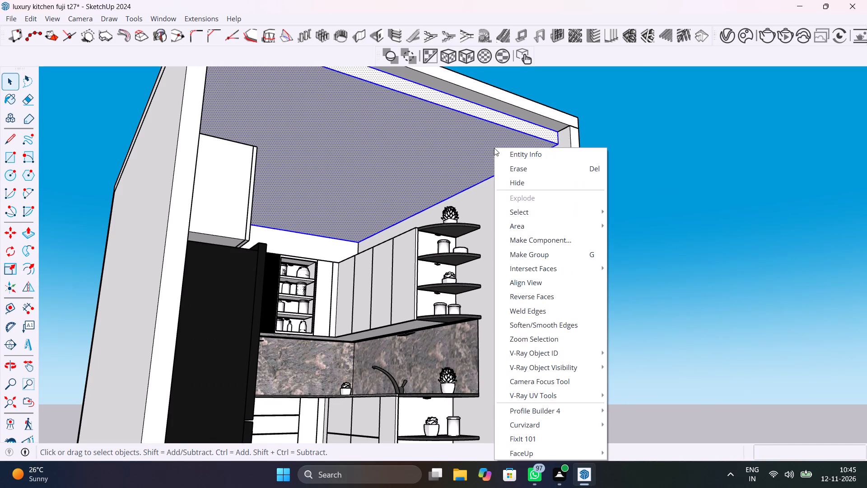
pyautogui.click(547, 257)
# Move the dropped ceiling group straight down 2" from its front lower corner, leaving a gap beneath the slab.
pyautogui.moveTo(626, 216); pyautogui.dragTo(628, 216, button='middle')
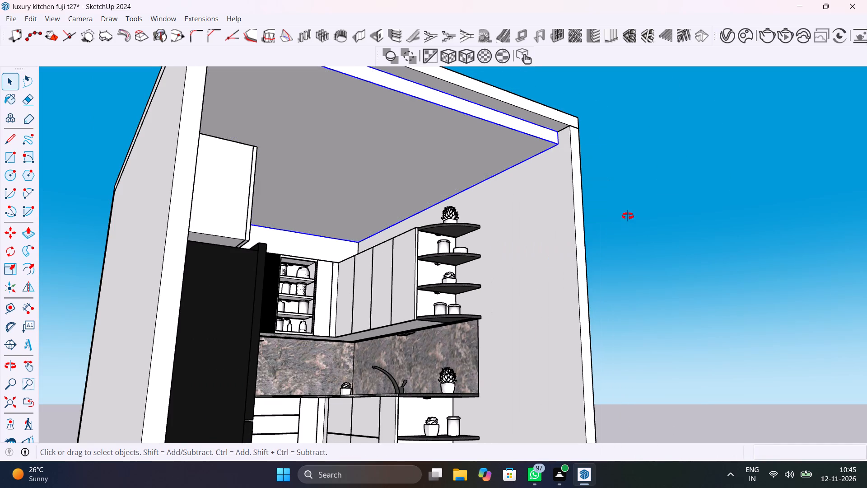
pyautogui.moveTo(628, 216); pyautogui.dragTo(484, 290, button='middle')
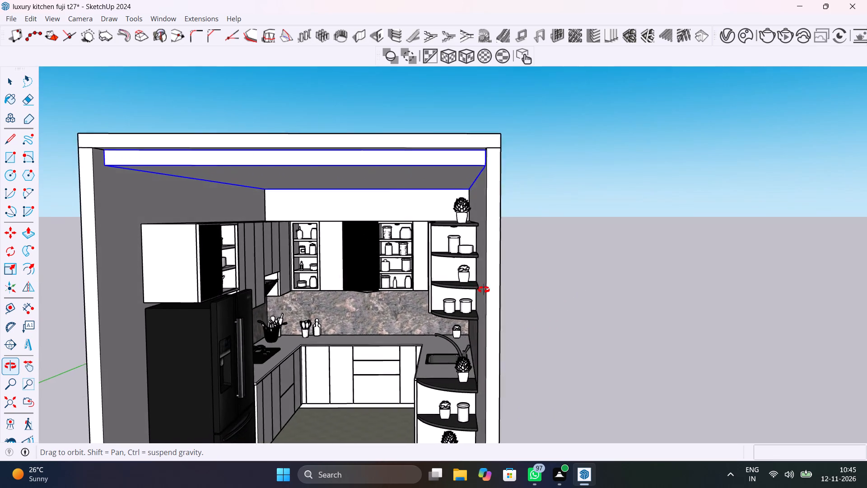
pyautogui.moveTo(484, 290); pyautogui.dragTo(579, 279, button='middle')
pyautogui.scroll(9, 149, 119)
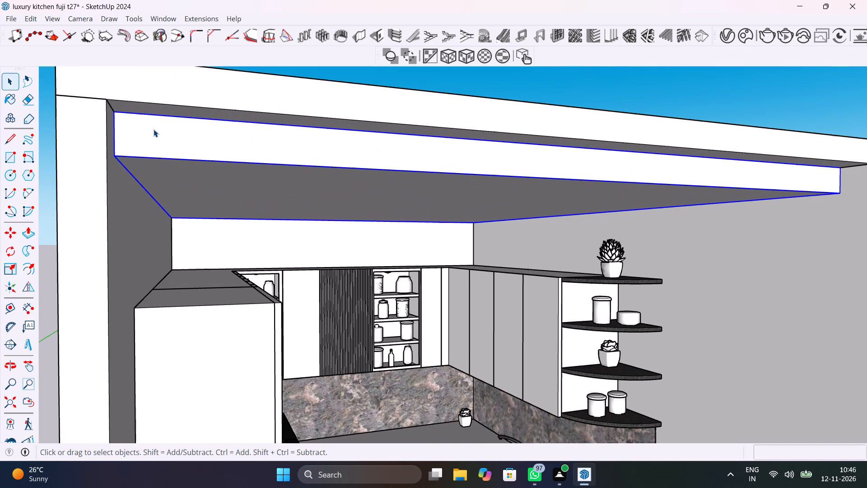
pyautogui.click(155, 129)
pyautogui.press('m')
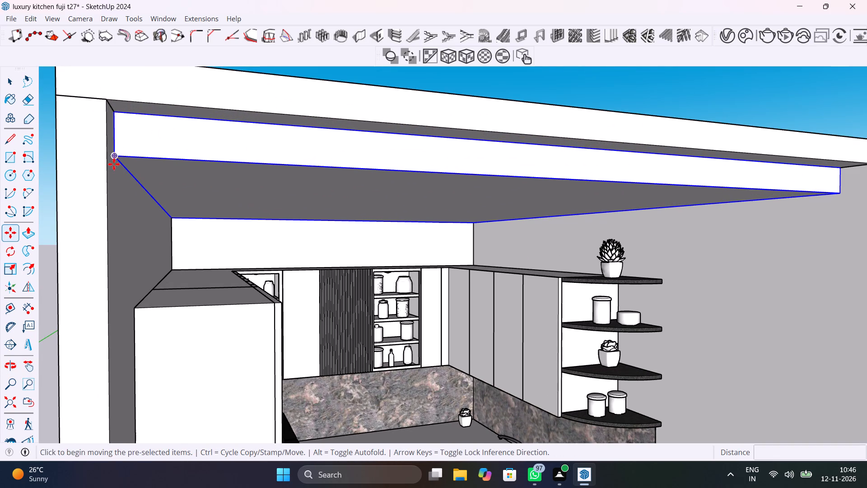
pyautogui.click(114, 157)
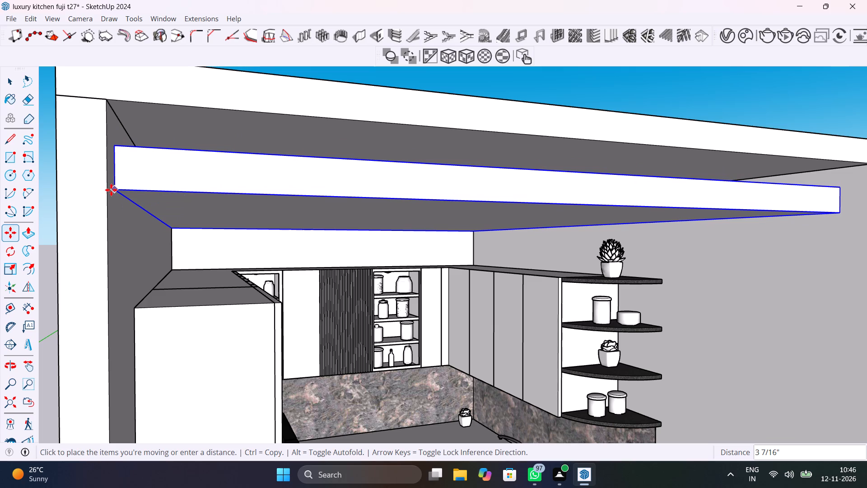
pyautogui.write('2"')
pyautogui.press('Return')
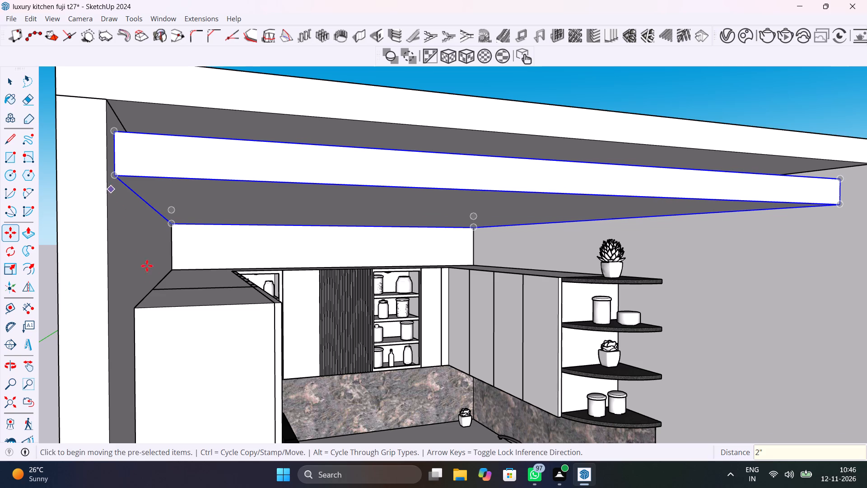
pyautogui.moveTo(149, 277); pyautogui.dragTo(70, 256, button='middle')
pyautogui.scroll(1, 70, 256)
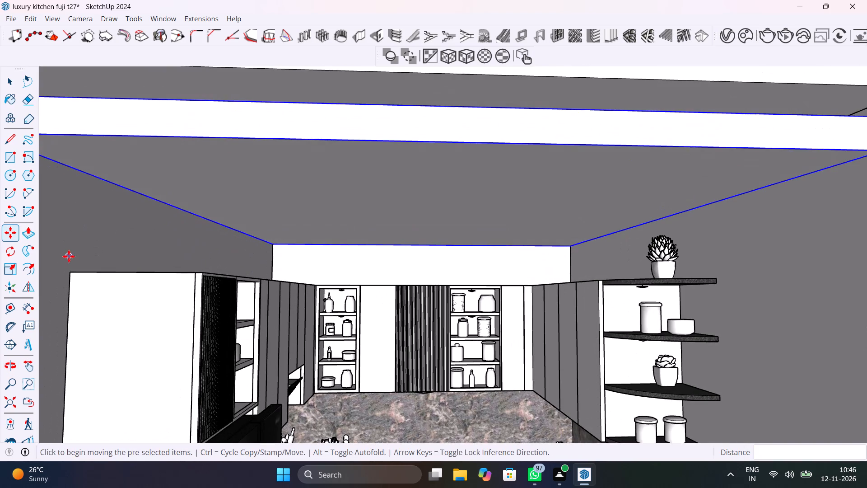
pyautogui.scroll(-6, 192, 257)
pyautogui.press('space')
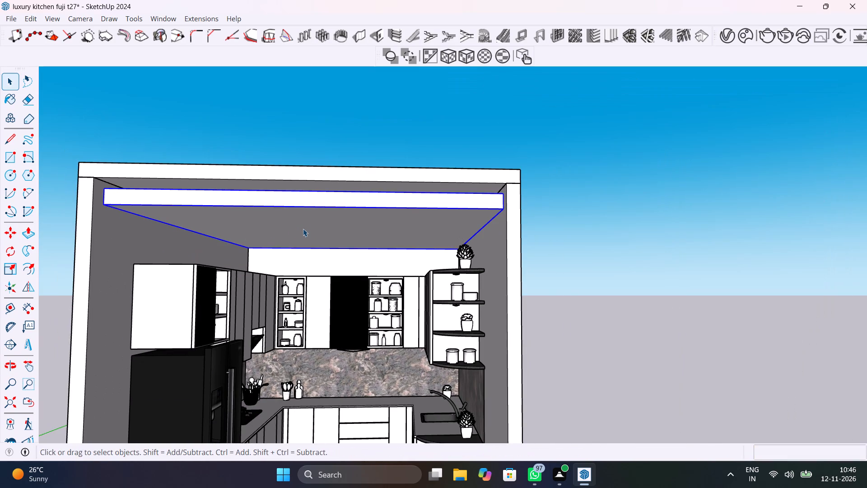
# Open the dropped ceiling group and offset its underside outline inward about 1' 2 11/16".
pyautogui.doubleClick(303, 229)
pyautogui.scroll(4, 303, 228)
pyautogui.keyDown('shift'); pyautogui.moveTo(303, 228); pyautogui.dragTo(346, 211, button='middle'); pyautogui.keyUp('shift')
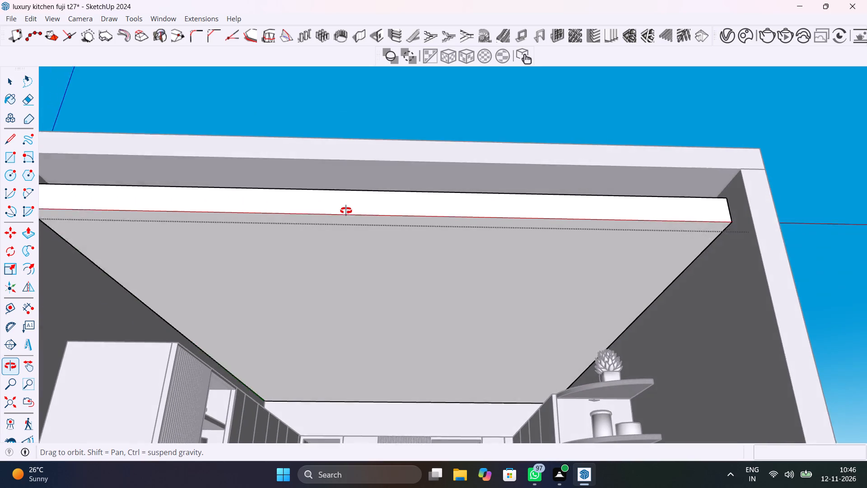
pyautogui.keyDown('shift'); pyautogui.moveTo(346, 211); pyautogui.dragTo(348, 251, button='middle'); pyautogui.keyUp('shift')
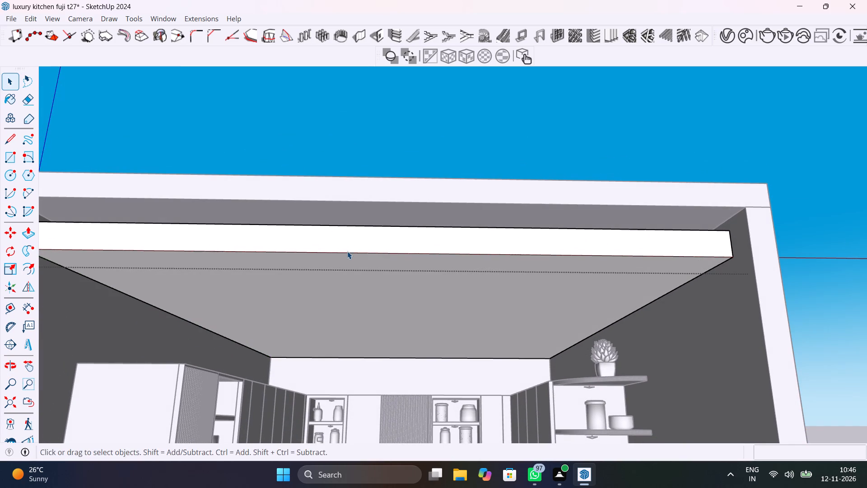
pyautogui.press('f')
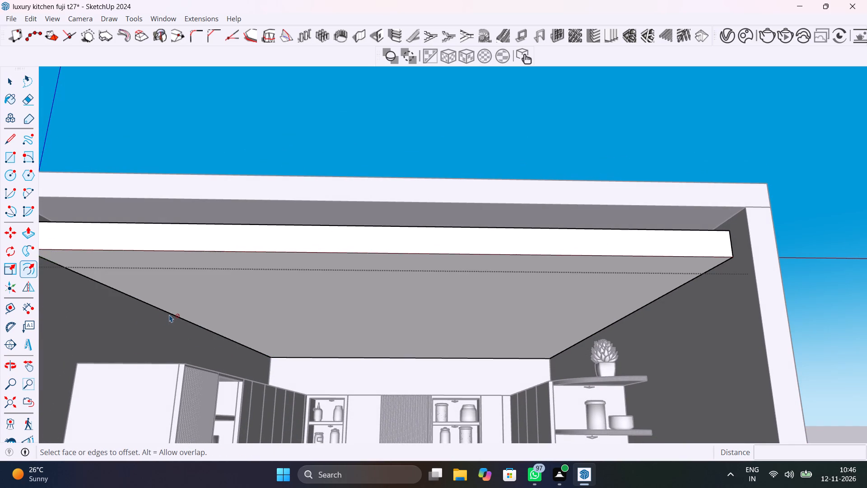
pyautogui.moveTo(179, 305); pyautogui.dragTo(192, 305)
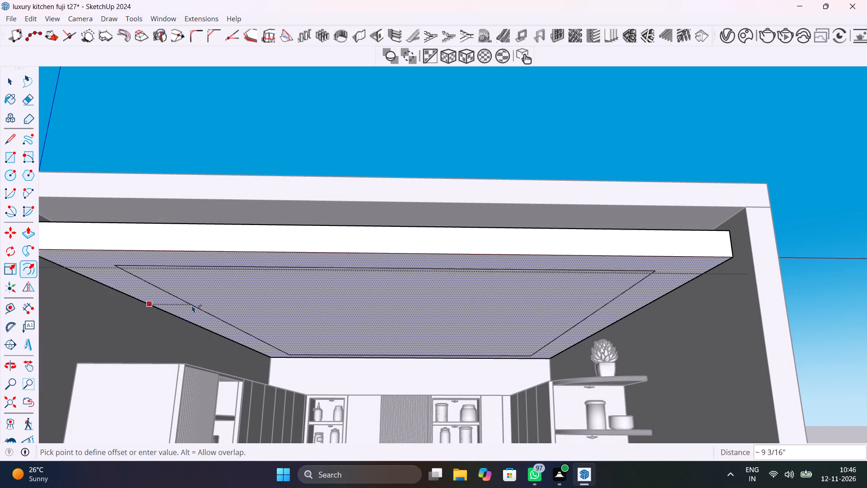
pyautogui.moveTo(192, 305); pyautogui.dragTo(215, 305)
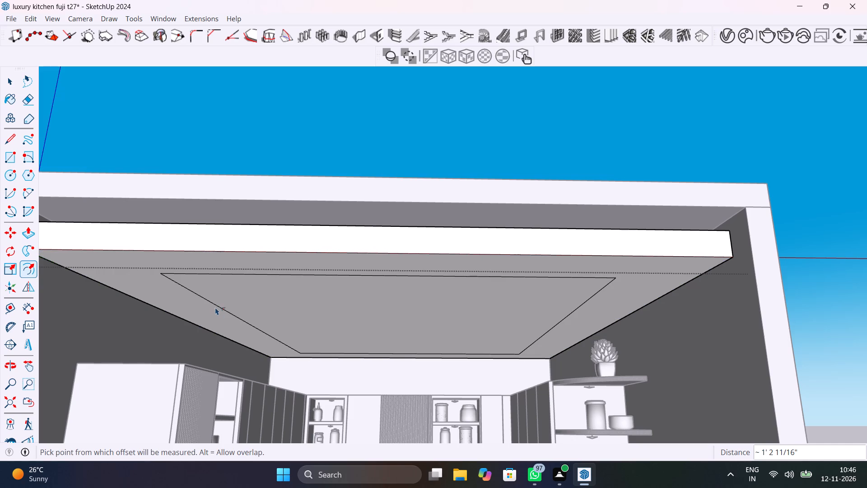
# Offset the inner rectangle on the panel's underside inward again to form a narrower second border.
pyautogui.moveTo(270, 330); pyautogui.dragTo(282, 293, button='middle')
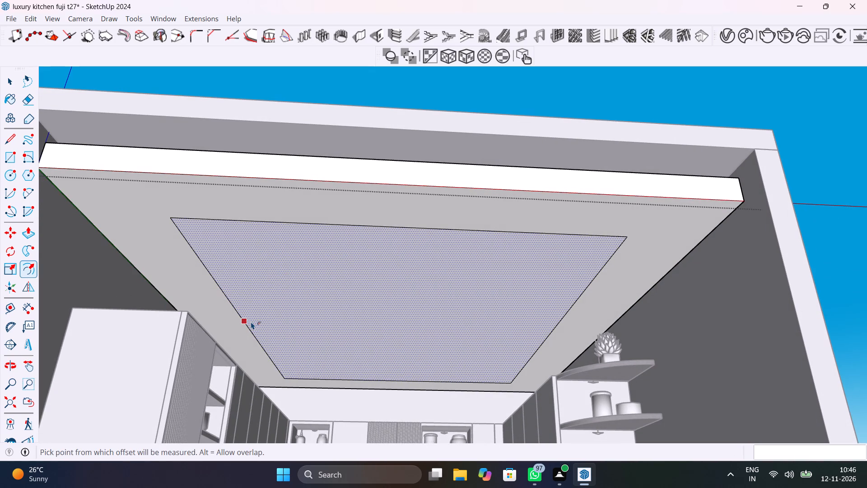
pyautogui.moveTo(251, 322); pyautogui.dragTo(300, 321)
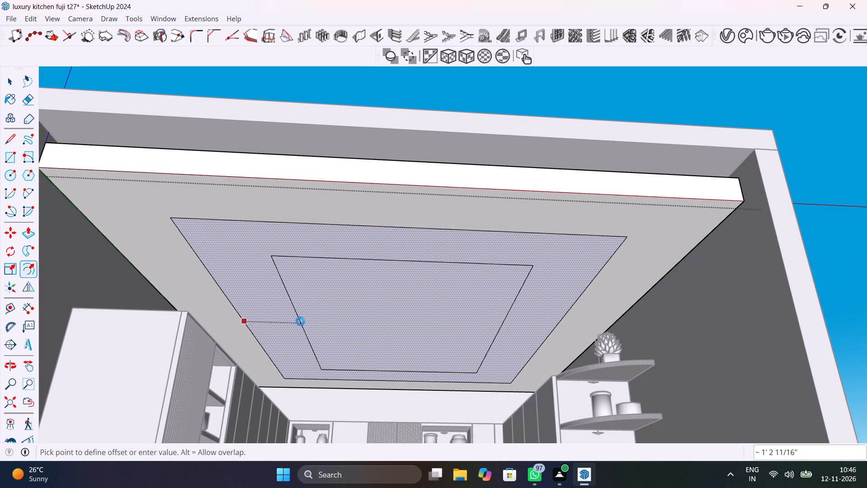
pyautogui.moveTo(300, 321); pyautogui.dragTo(290, 321)
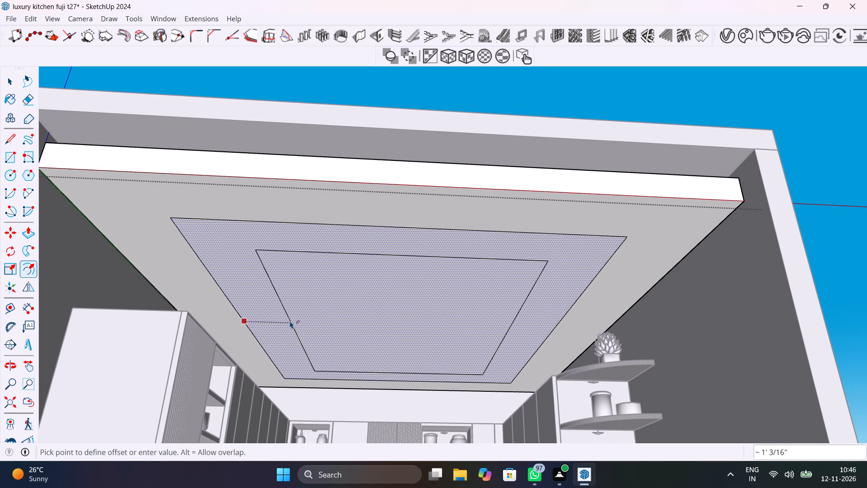
pyautogui.moveTo(290, 321); pyautogui.dragTo(284, 321)
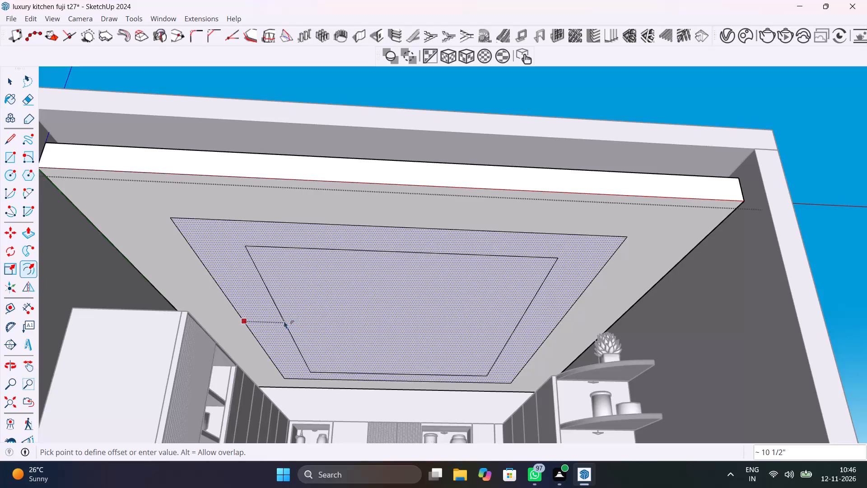
pyautogui.moveTo(284, 321); pyautogui.dragTo(270, 321)
pyautogui.press('space')
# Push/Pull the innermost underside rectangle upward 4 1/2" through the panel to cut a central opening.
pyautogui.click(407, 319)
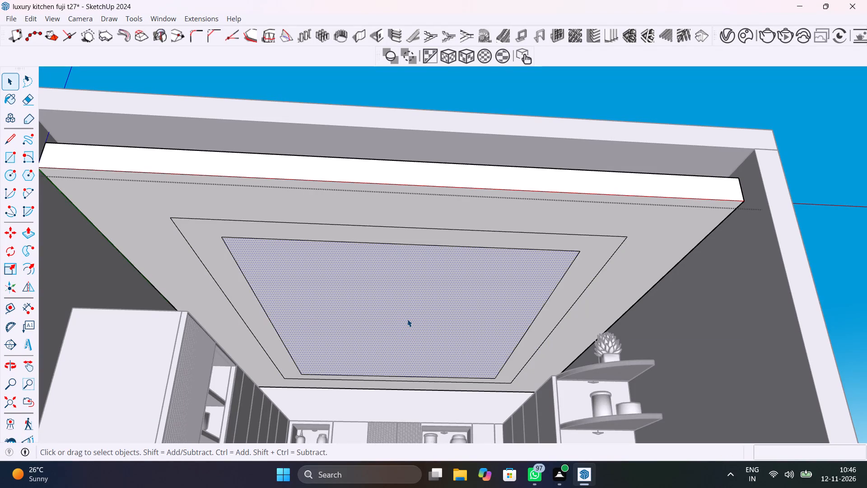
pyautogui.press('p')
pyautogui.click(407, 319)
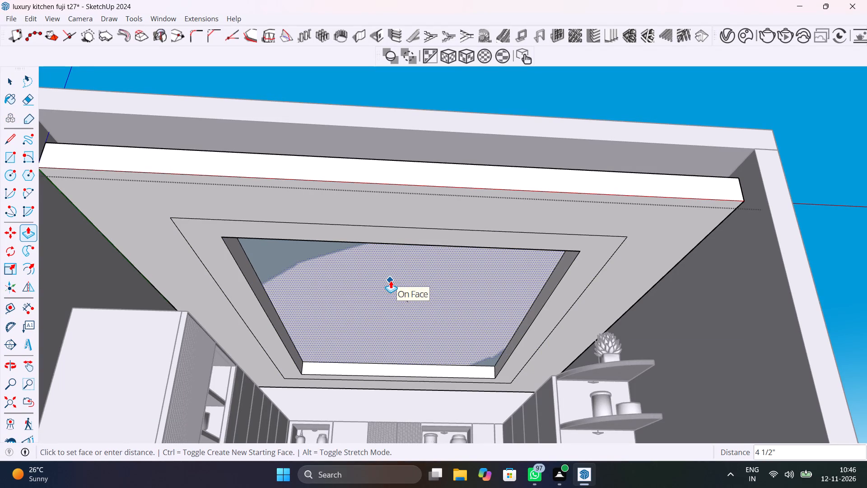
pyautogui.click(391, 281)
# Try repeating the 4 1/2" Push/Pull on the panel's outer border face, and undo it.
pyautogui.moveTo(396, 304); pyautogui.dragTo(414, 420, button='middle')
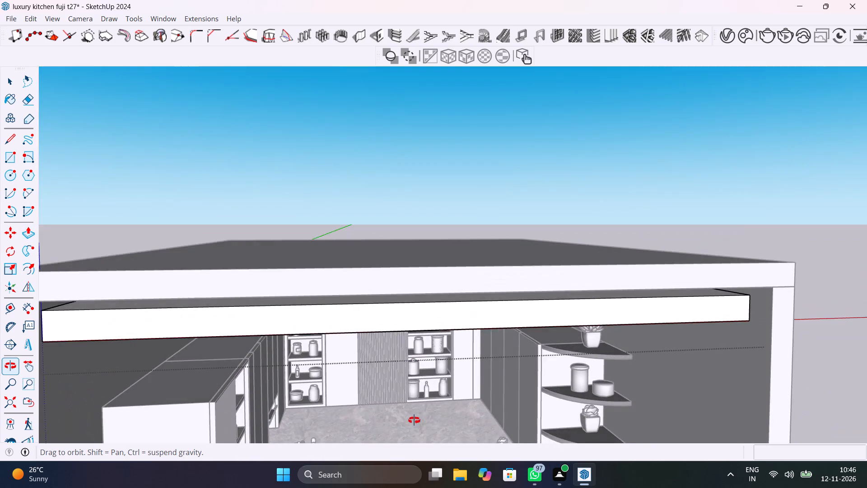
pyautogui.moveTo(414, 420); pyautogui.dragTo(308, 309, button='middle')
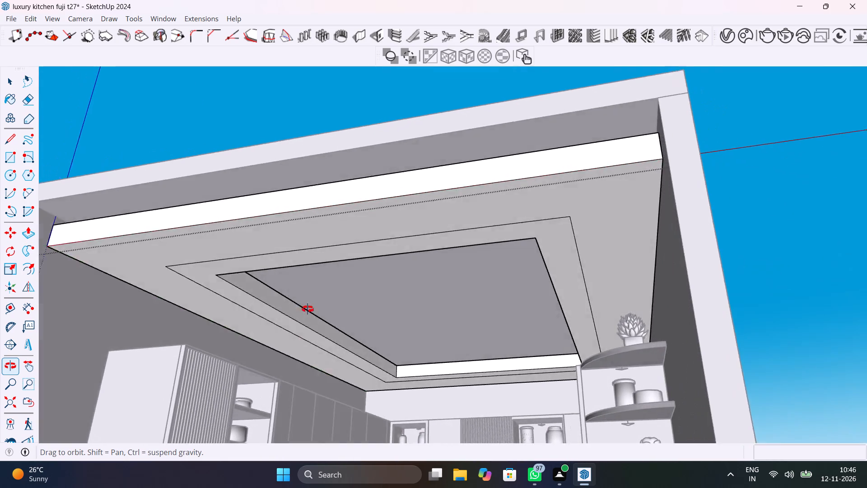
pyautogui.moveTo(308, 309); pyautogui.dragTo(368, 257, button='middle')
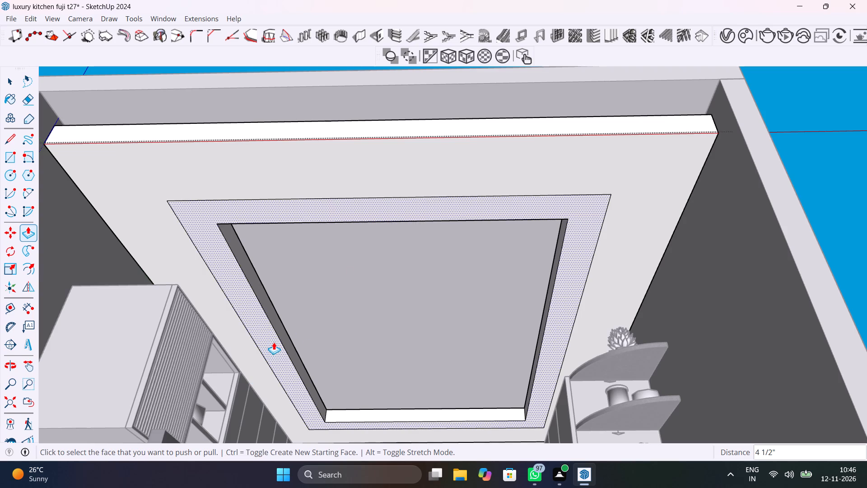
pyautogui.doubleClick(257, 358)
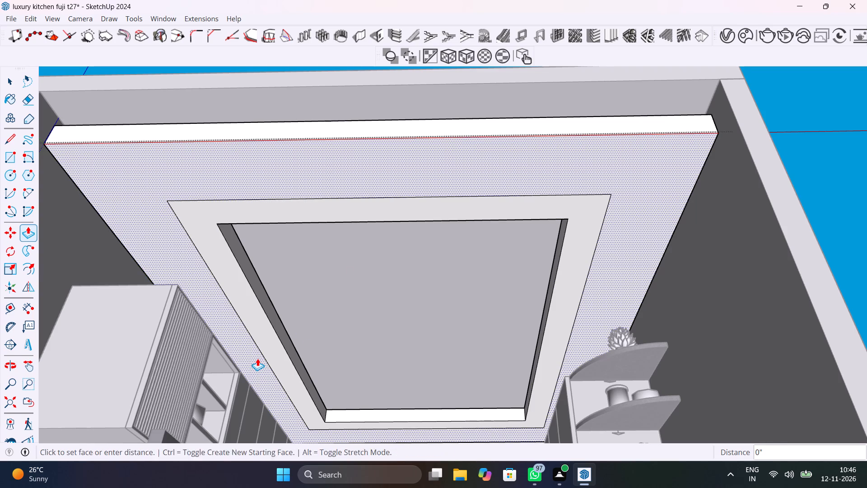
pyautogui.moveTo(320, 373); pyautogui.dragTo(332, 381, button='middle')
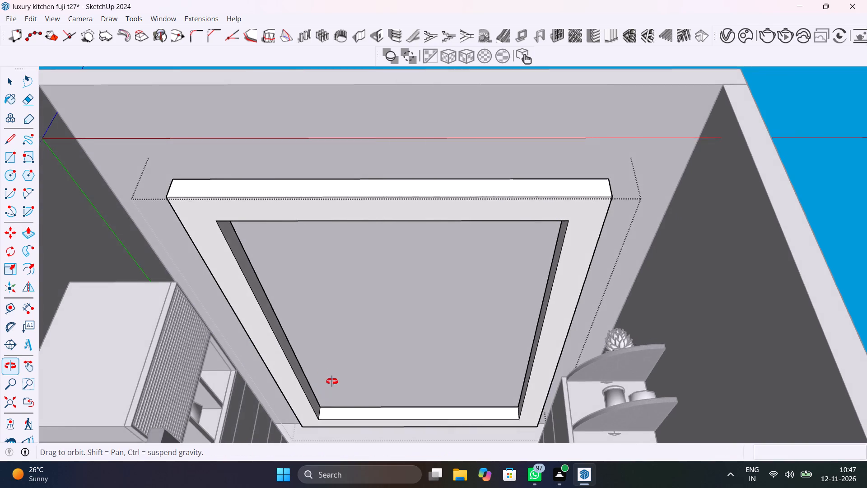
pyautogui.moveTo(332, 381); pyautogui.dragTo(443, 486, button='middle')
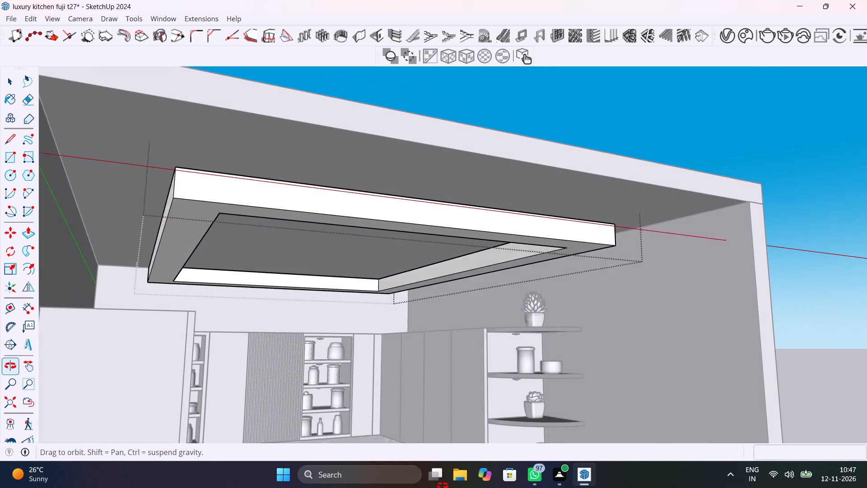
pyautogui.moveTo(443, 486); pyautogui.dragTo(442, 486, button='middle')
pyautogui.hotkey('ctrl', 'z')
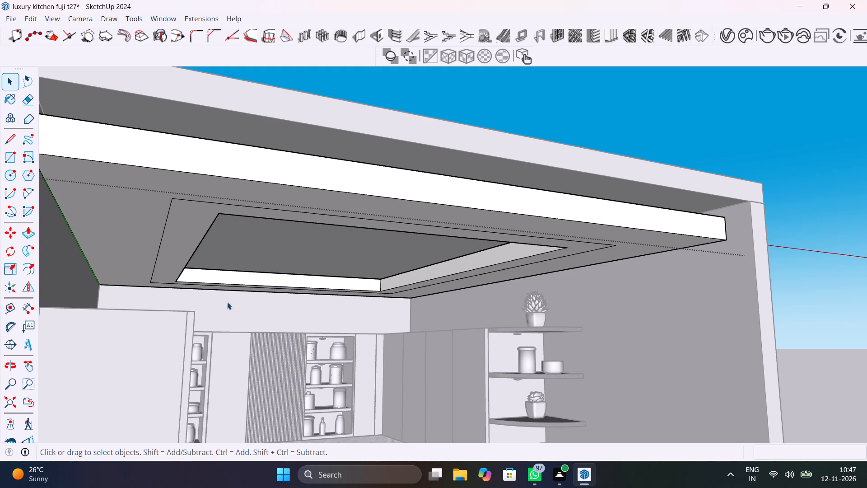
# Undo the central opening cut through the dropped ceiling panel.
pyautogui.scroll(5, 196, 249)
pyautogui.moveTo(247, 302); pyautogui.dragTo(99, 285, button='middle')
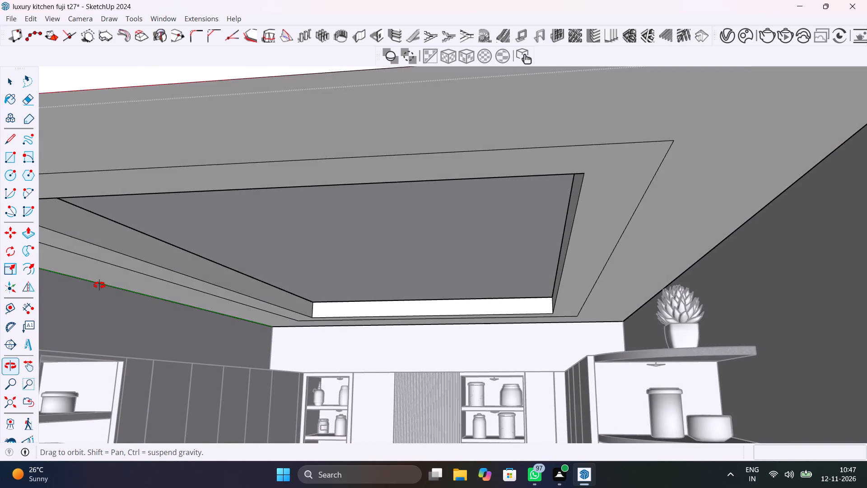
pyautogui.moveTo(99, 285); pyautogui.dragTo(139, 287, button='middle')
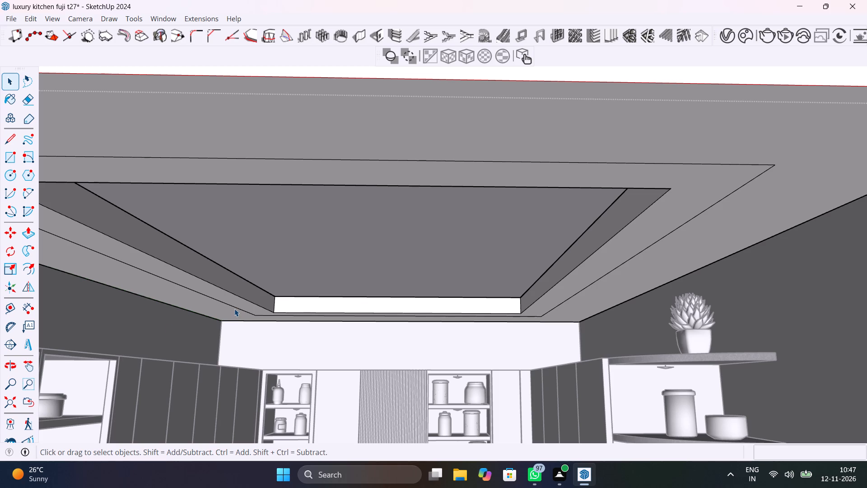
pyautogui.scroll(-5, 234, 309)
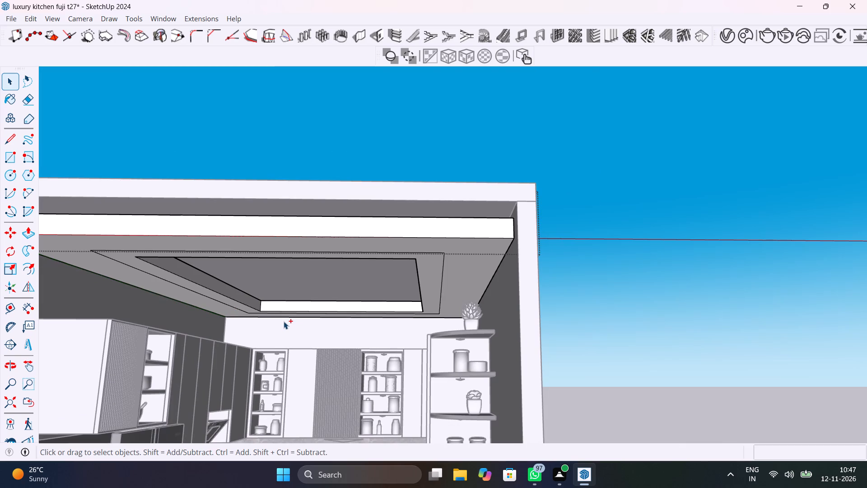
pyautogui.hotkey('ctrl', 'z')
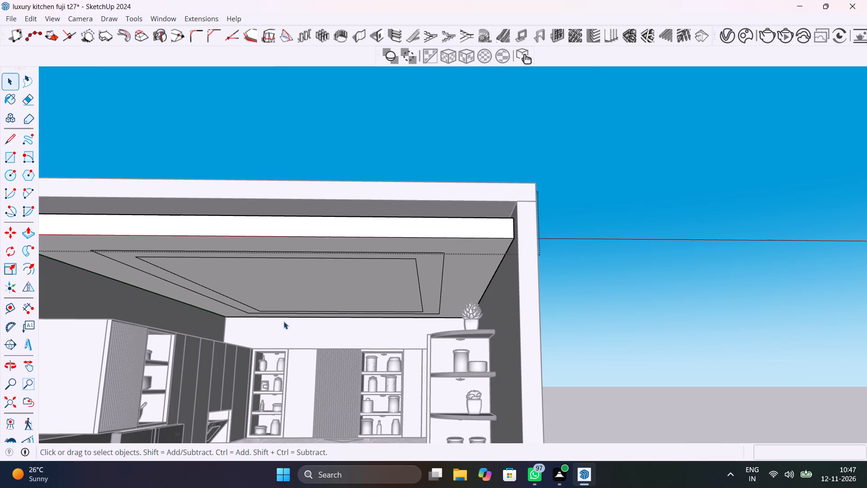
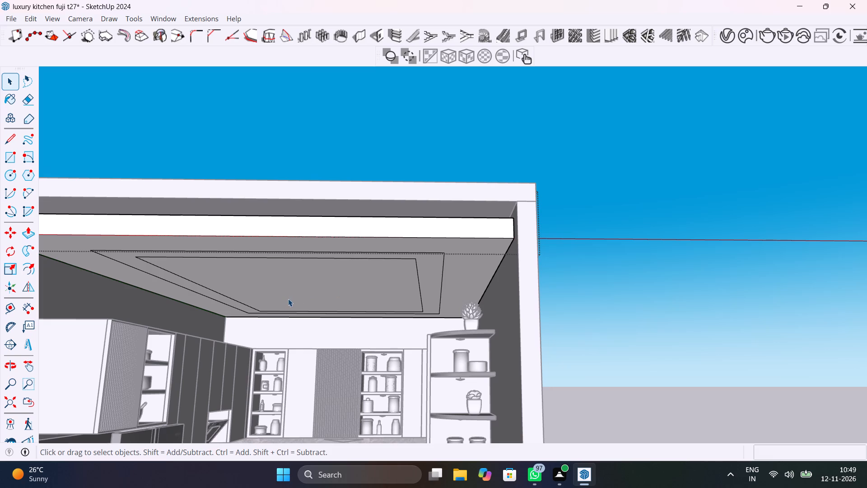
# Push/Pull the innermost rectangle on the dropped panel's underside upward about 2 13/16" to form a central recess.
pyautogui.moveTo(288, 299); pyautogui.dragTo(352, 274, button='middle')
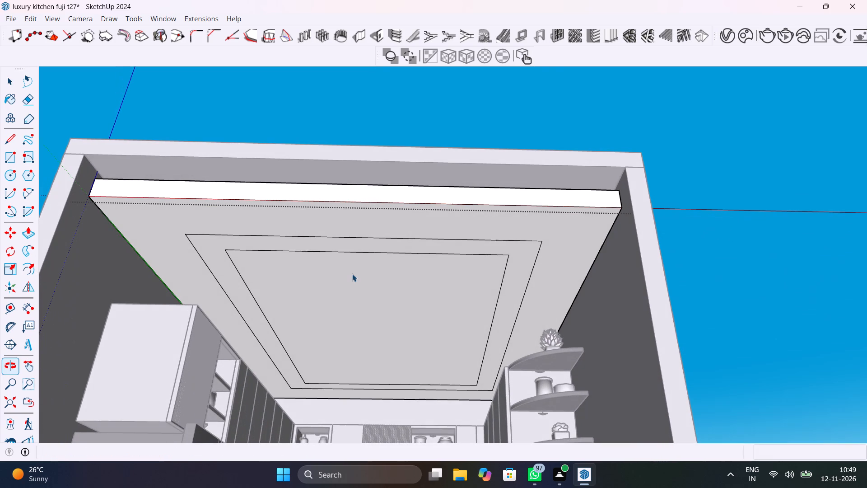
pyautogui.click(352, 273)
pyautogui.press('p')
pyautogui.click(352, 273)
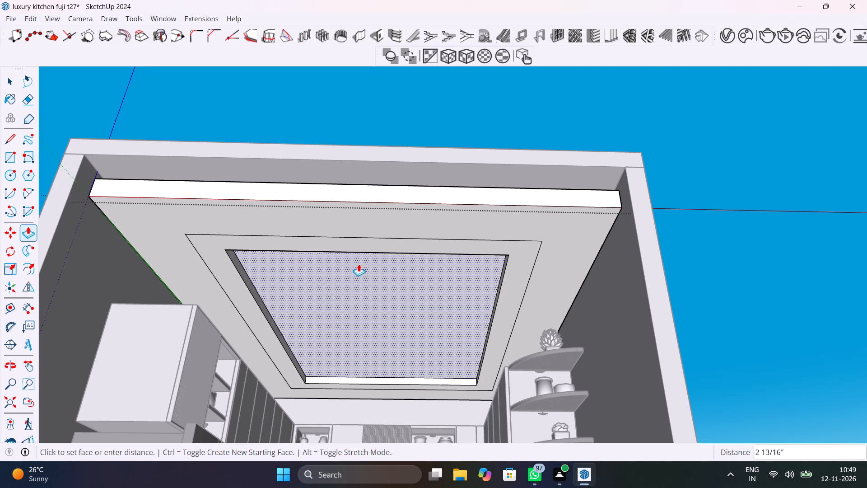
pyautogui.scroll(3, 359, 264)
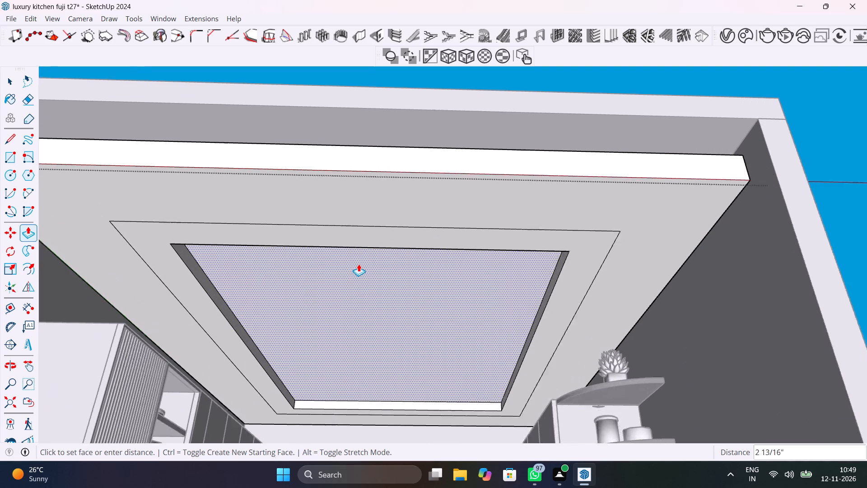
pyautogui.scroll(1, 359, 264)
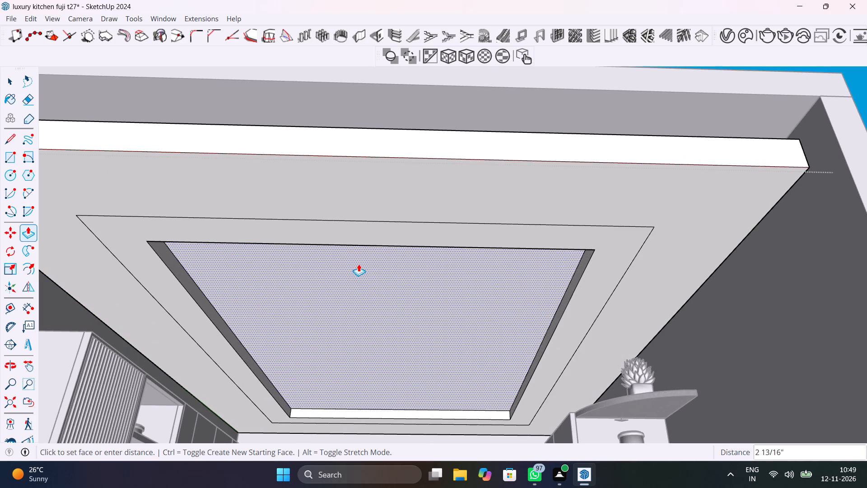
pyautogui.click(359, 264)
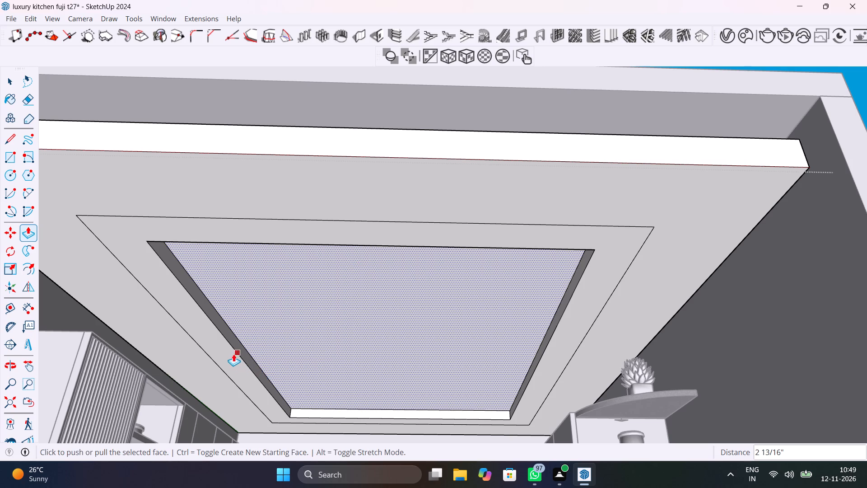
pyautogui.press('space')
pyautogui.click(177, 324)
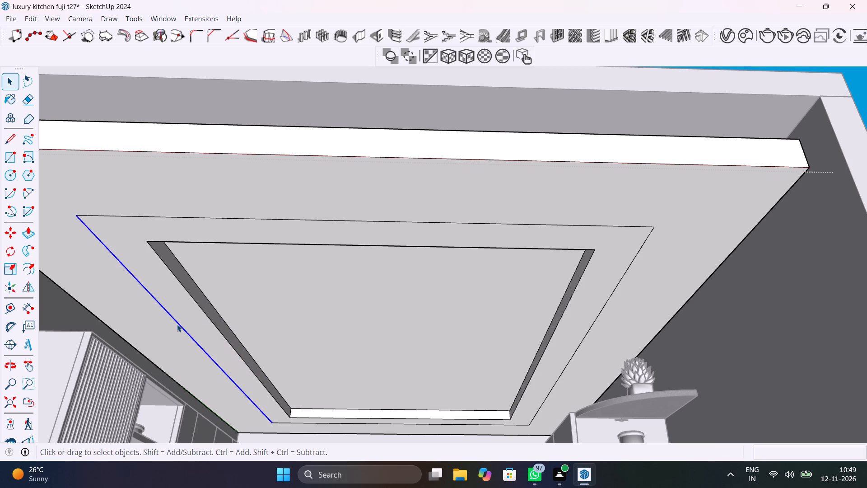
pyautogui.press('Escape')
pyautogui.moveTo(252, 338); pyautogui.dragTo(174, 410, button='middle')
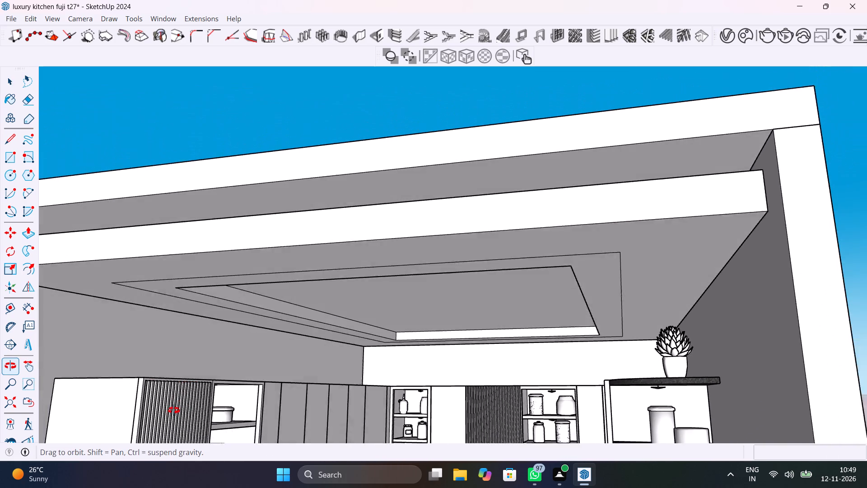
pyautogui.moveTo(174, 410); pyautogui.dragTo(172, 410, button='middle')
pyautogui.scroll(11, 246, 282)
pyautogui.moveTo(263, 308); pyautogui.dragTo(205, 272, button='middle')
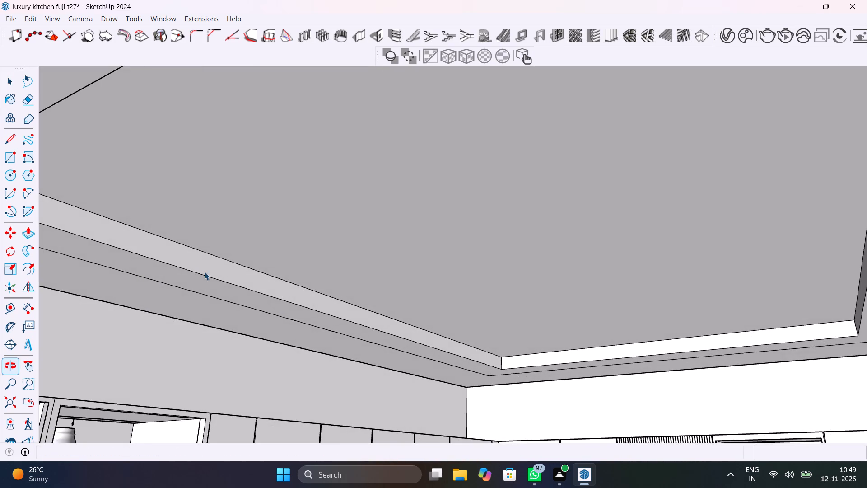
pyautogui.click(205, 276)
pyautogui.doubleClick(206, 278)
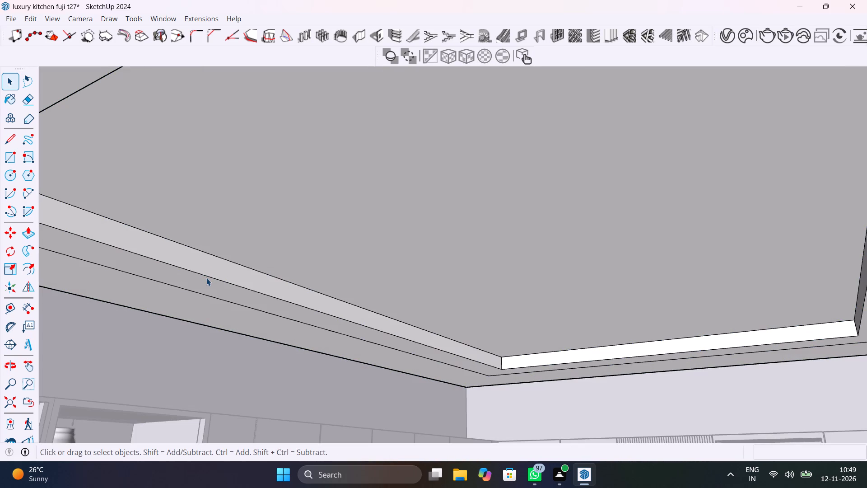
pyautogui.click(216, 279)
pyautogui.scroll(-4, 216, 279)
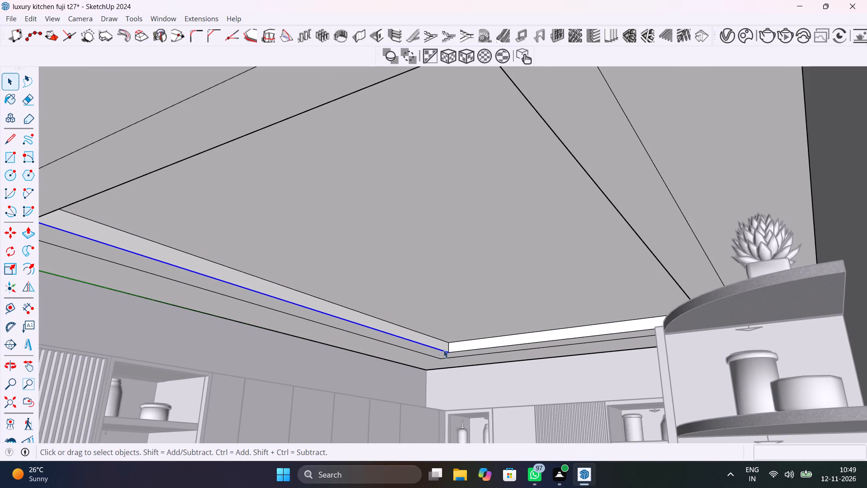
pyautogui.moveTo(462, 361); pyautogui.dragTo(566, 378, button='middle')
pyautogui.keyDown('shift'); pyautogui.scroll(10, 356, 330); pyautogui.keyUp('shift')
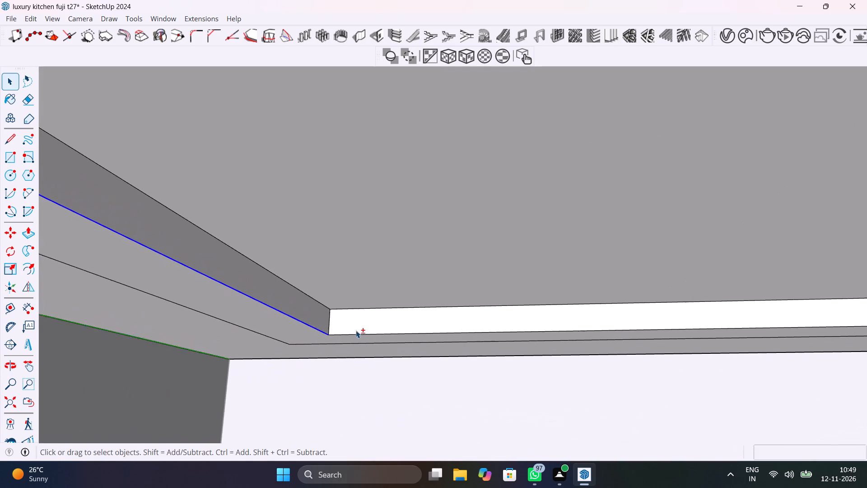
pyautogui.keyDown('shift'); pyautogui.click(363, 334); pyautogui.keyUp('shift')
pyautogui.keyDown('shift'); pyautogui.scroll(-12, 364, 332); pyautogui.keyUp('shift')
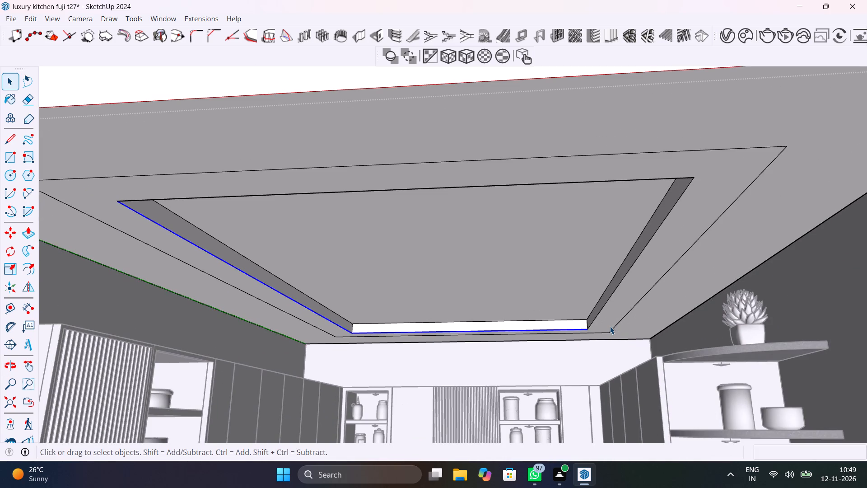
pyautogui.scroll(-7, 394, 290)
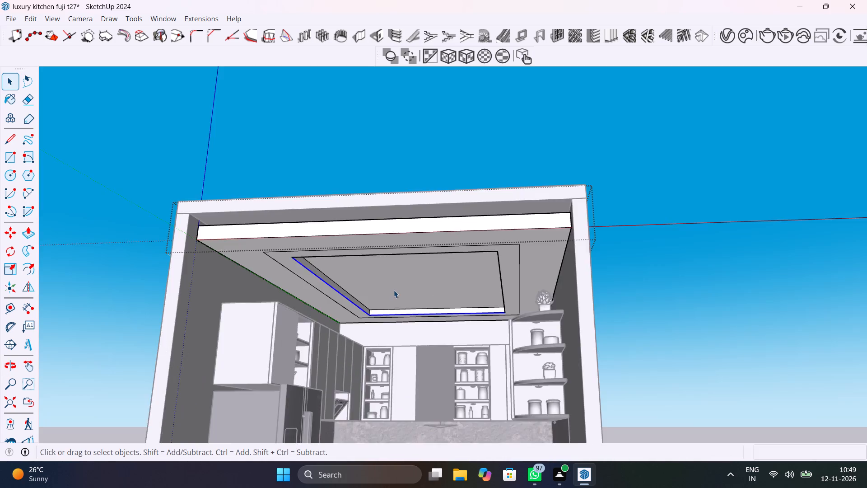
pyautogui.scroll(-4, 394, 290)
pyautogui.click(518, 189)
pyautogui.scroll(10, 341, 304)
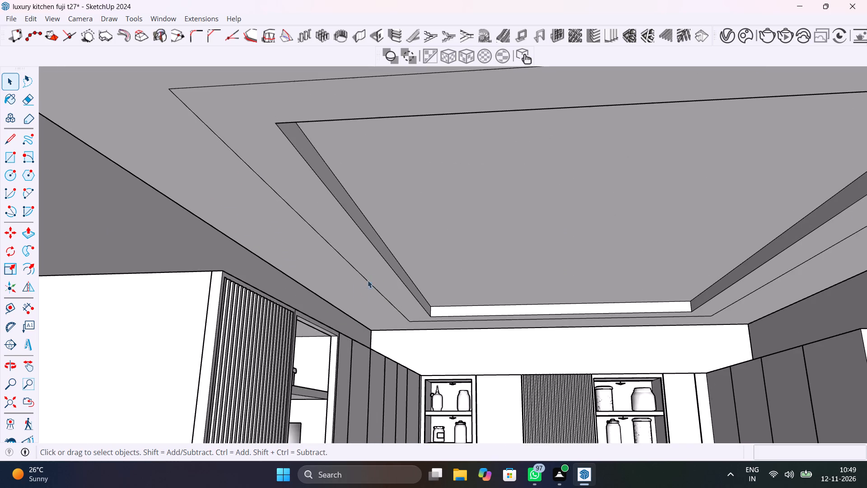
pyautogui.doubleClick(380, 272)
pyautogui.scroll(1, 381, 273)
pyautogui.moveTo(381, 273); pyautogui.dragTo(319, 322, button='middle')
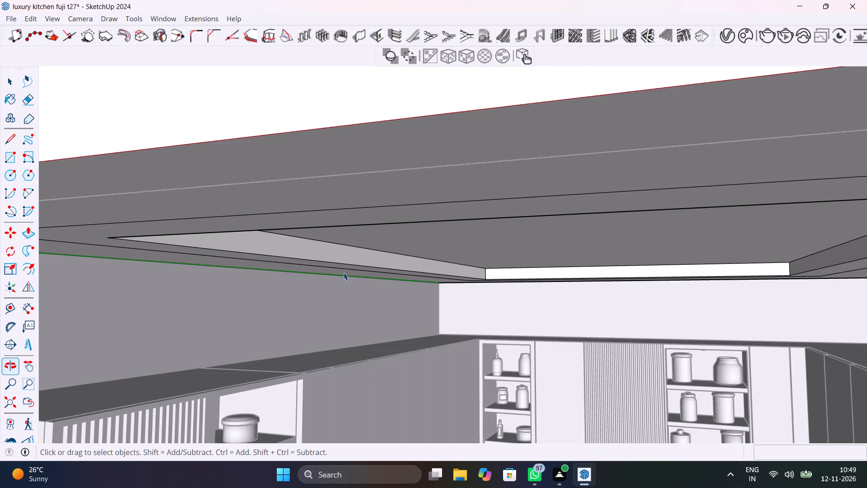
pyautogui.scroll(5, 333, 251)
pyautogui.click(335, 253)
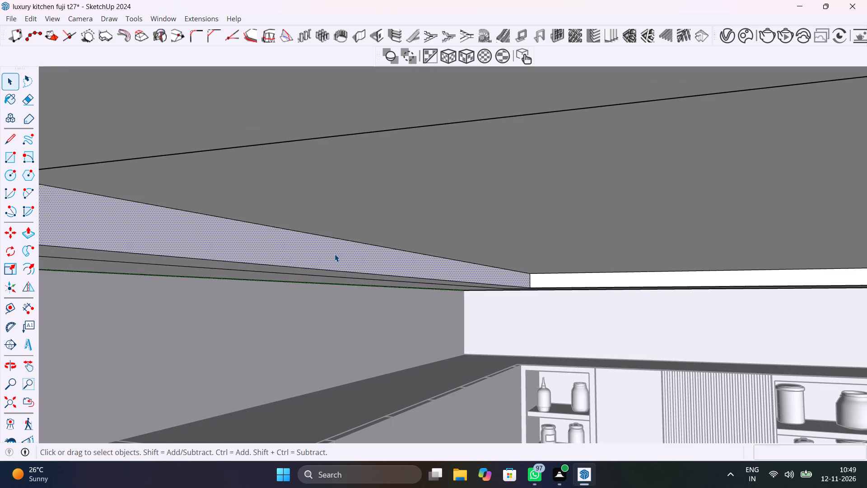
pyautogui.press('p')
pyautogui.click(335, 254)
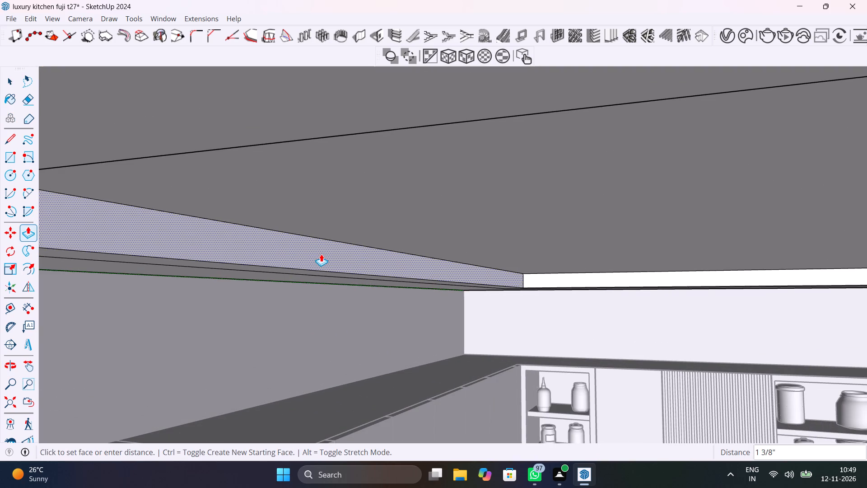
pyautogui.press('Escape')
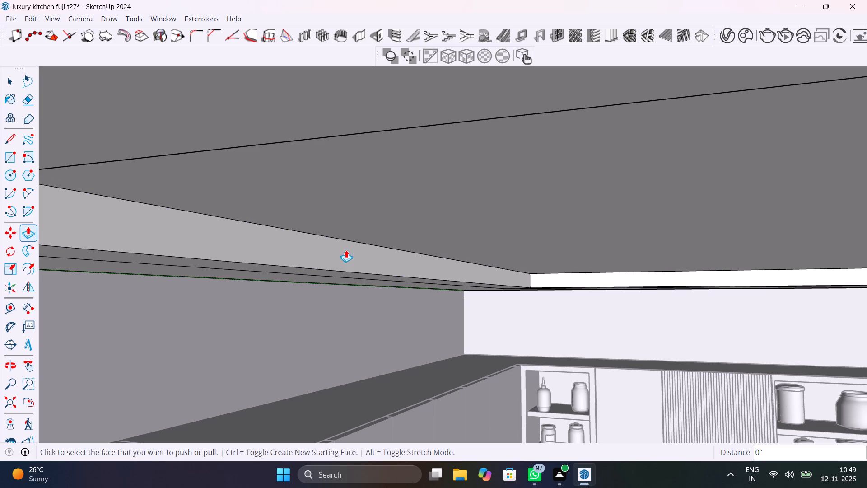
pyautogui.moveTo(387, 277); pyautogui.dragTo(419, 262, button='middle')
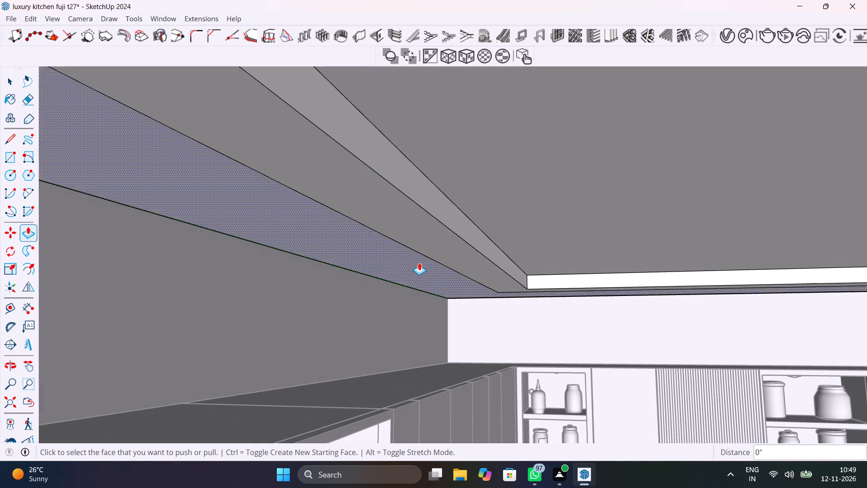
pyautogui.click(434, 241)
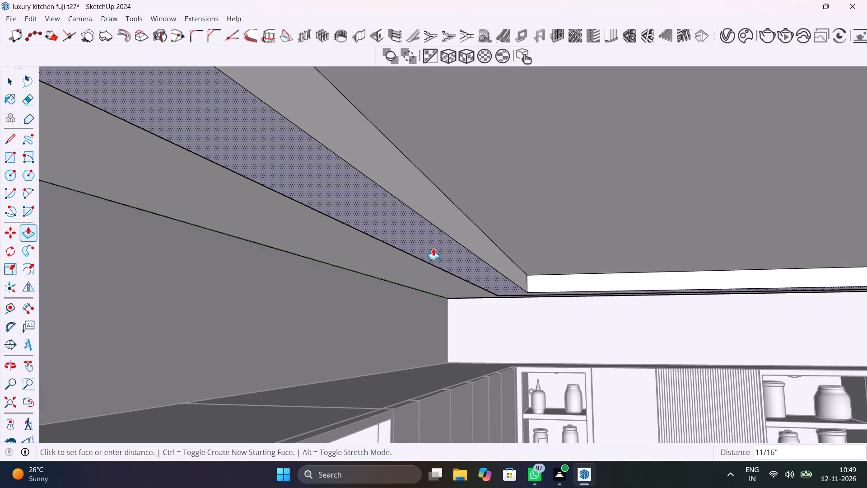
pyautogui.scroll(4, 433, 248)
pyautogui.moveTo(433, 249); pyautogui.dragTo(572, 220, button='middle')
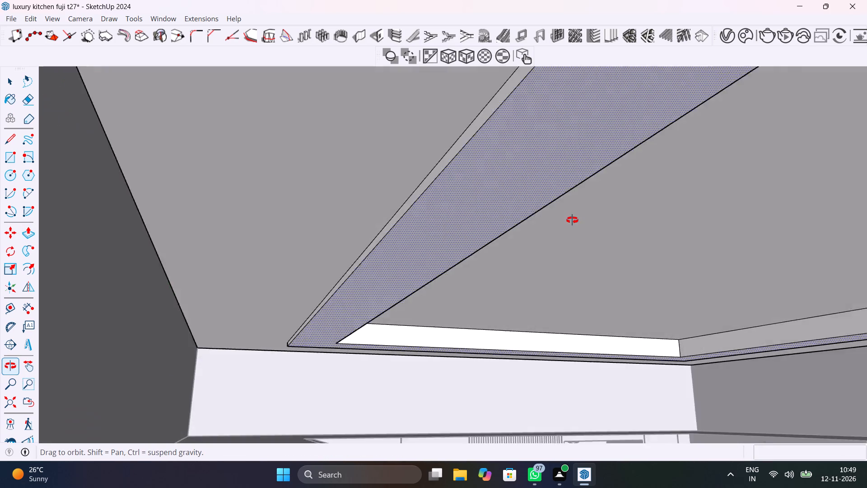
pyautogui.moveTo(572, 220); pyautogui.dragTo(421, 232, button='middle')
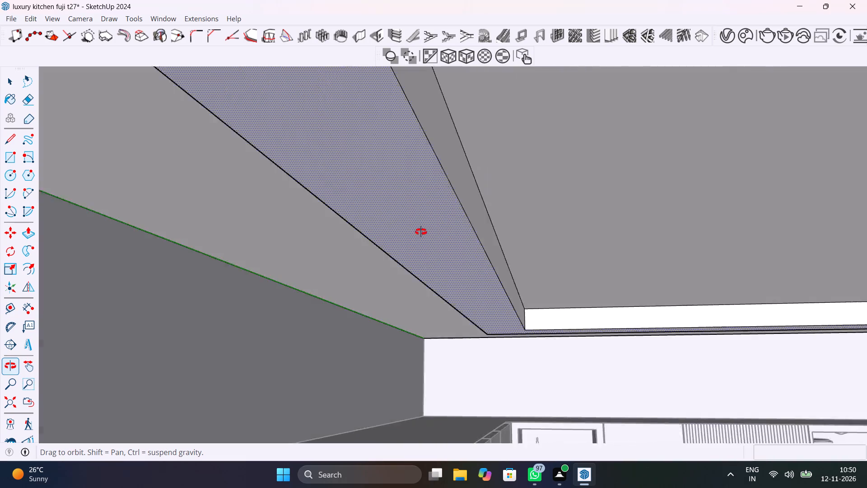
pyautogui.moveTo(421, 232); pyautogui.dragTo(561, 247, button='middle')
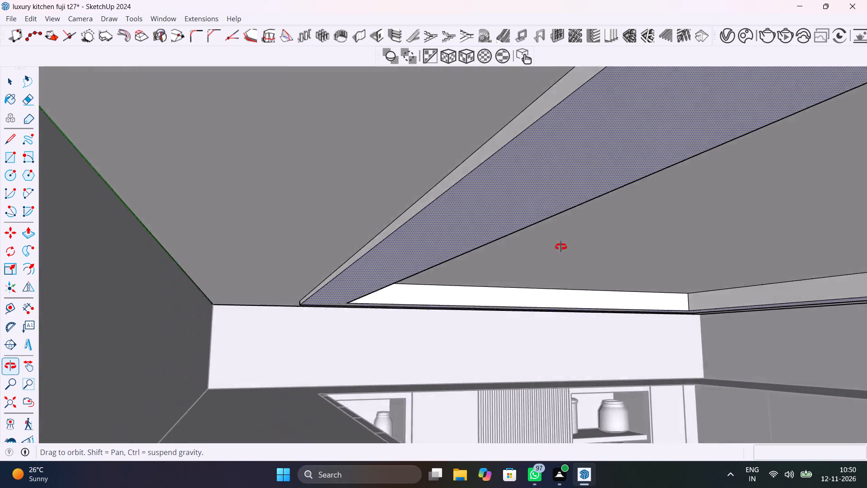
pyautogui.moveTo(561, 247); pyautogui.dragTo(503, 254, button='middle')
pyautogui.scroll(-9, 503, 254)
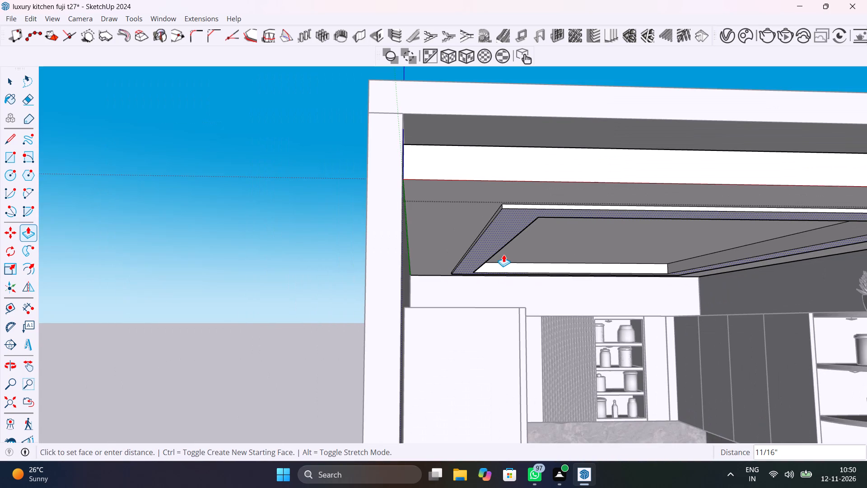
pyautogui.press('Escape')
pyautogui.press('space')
# Delete the four edges of the outer border rectangle surrounding the recess on the ceiling panel's underside.
pyautogui.moveTo(507, 270); pyautogui.dragTo(470, 240, button='middle')
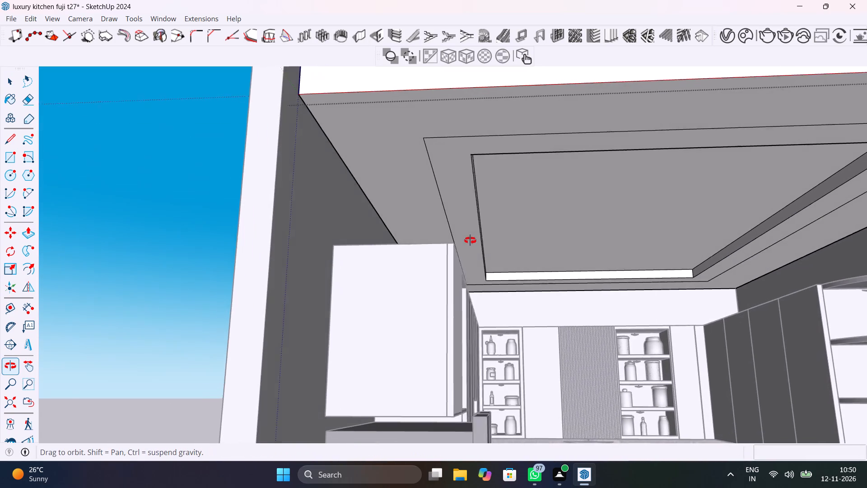
pyautogui.moveTo(470, 240); pyautogui.dragTo(466, 242, button='middle')
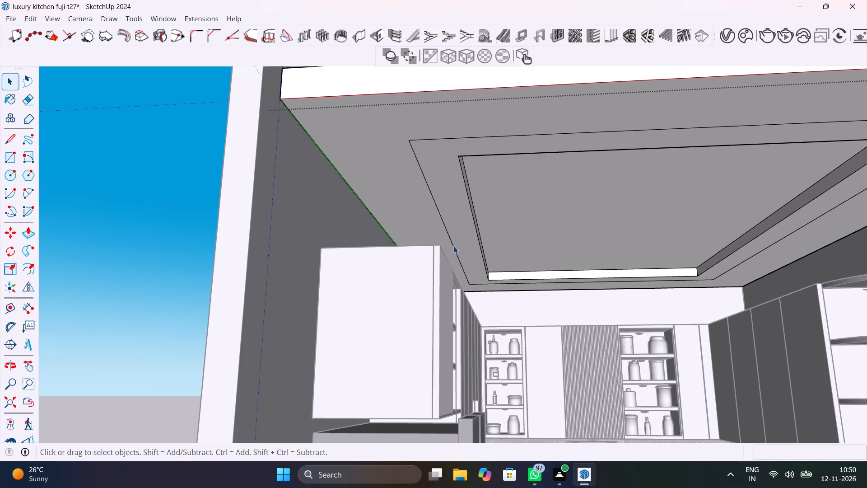
pyautogui.click(453, 246)
pyautogui.press('Delete')
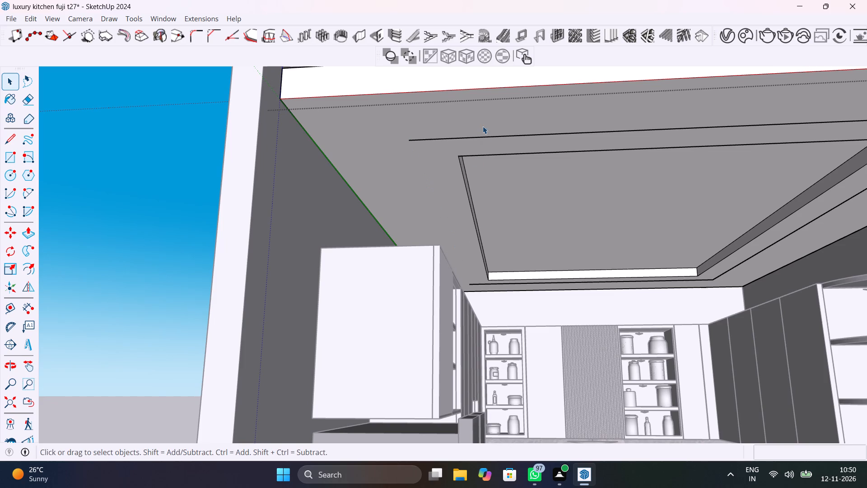
pyautogui.click(493, 136)
pyautogui.press('Delete')
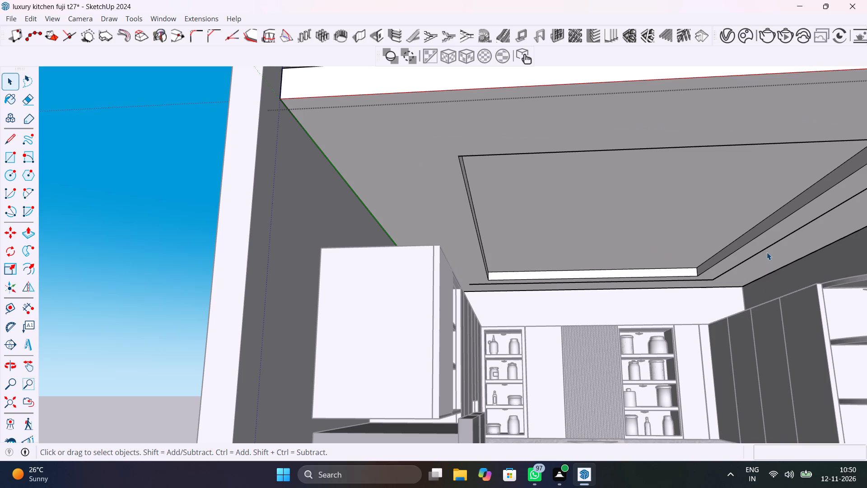
pyautogui.click(767, 248)
pyautogui.press('Delete')
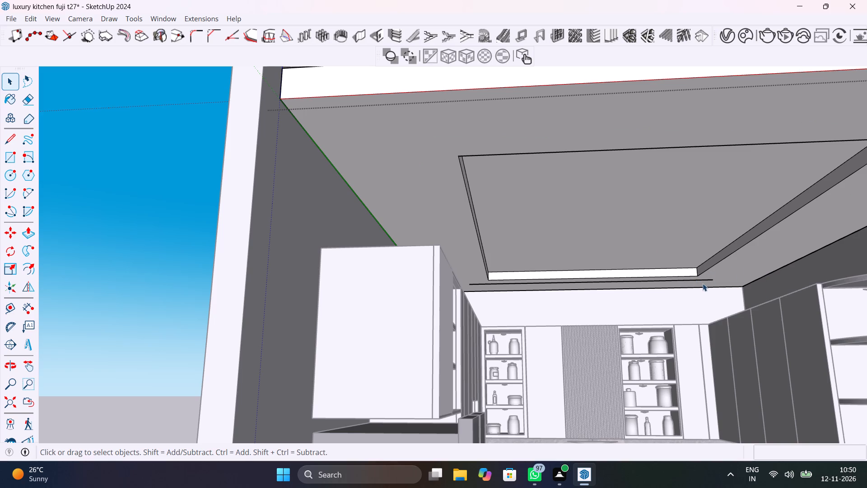
pyautogui.click(707, 281)
pyautogui.press('Delete')
# Push/Pull the panel's underside face around the recess downward about 1 1/2".
pyautogui.click(428, 216)
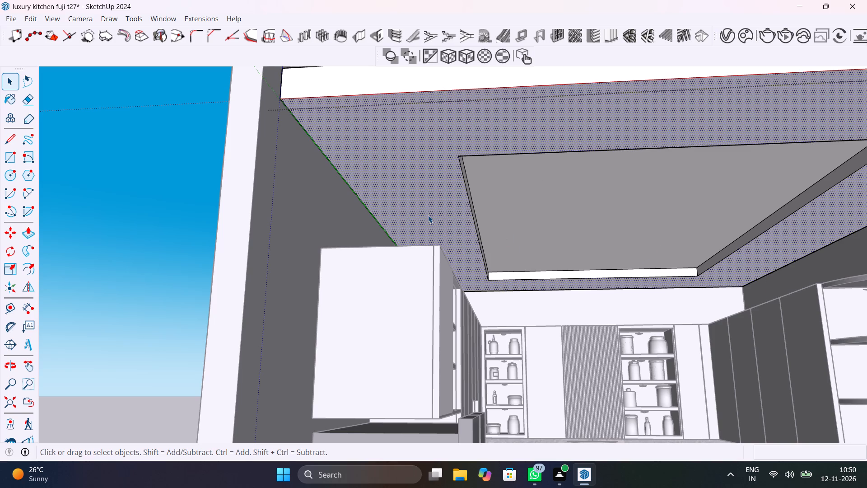
pyautogui.press('p')
pyautogui.click(428, 215)
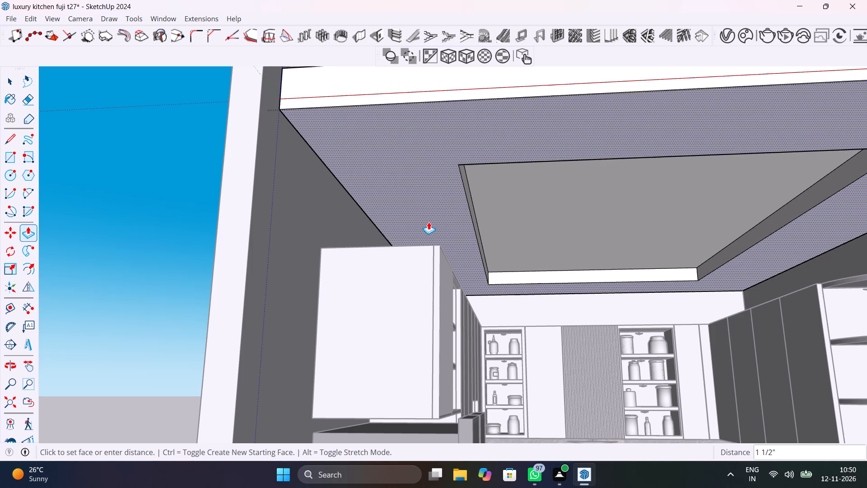
pyautogui.click(429, 220)
pyautogui.moveTo(505, 248); pyautogui.dragTo(400, 293, button='middle')
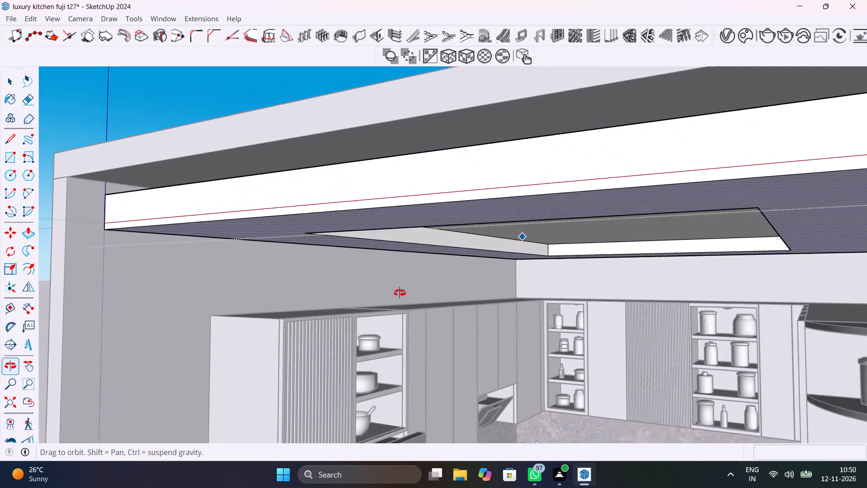
pyautogui.moveTo(400, 293); pyautogui.dragTo(373, 270, button='middle')
pyautogui.scroll(6, 341, 227)
pyautogui.press('space')
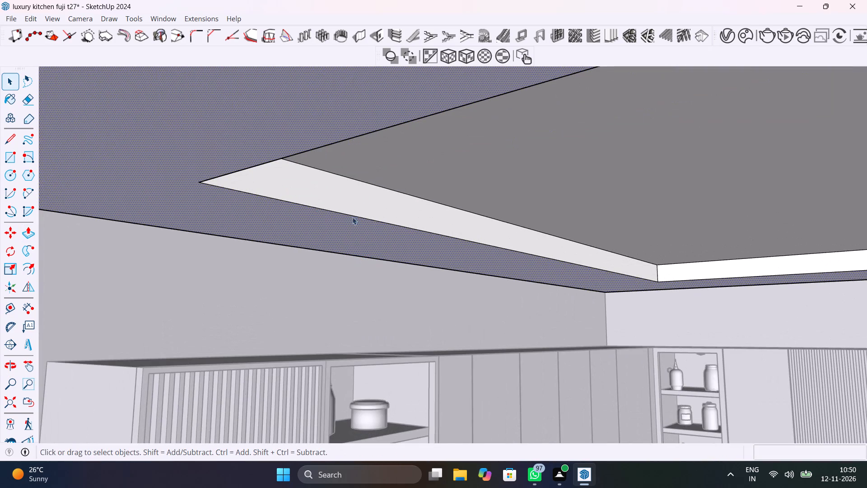
# Copy the four lower edges of the ceiling recess upward about 1 15/16" to the midpoint of its side walls.
pyautogui.click(355, 215)
pyautogui.scroll(-6, 355, 216)
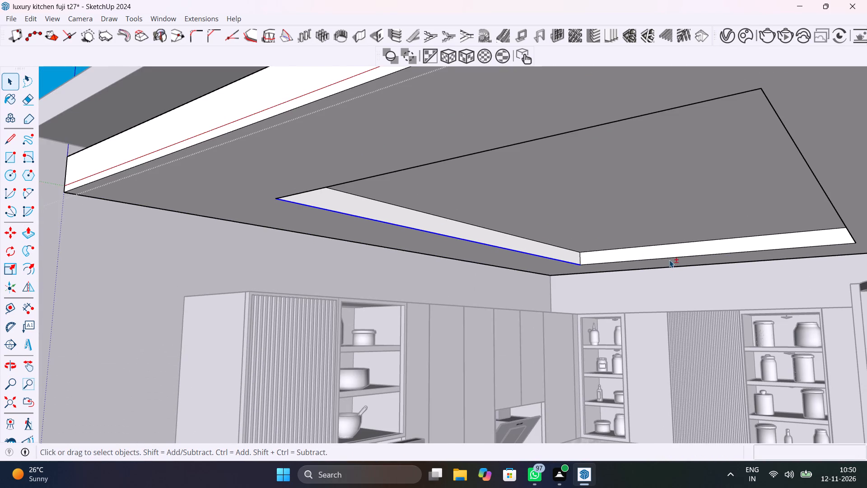
pyautogui.keyDown('shift'); pyautogui.click(669, 259); pyautogui.keyUp('shift')
pyautogui.moveTo(642, 277); pyautogui.dragTo(802, 274, button='middle')
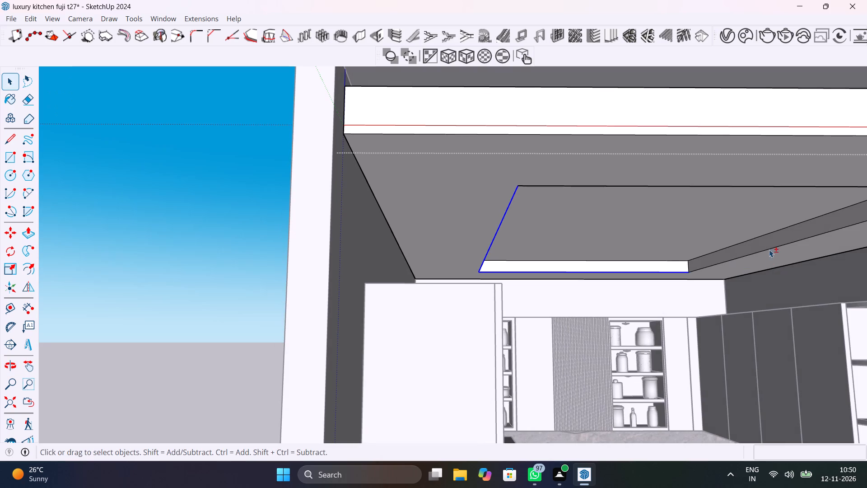
pyautogui.keyDown('shift'); pyautogui.click(773, 250); pyautogui.keyUp('shift')
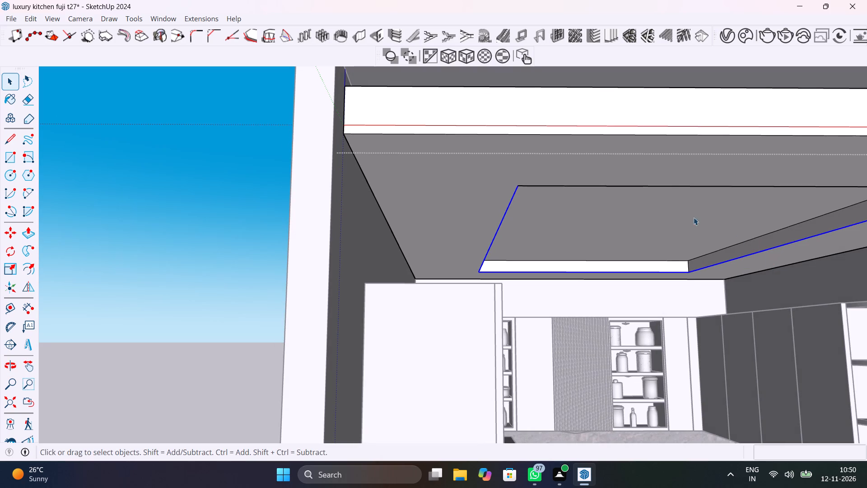
pyautogui.keyDown('shift'); pyautogui.click(673, 187); pyautogui.keyUp('shift')
pyautogui.moveTo(590, 268); pyautogui.dragTo(458, 289, button='middle')
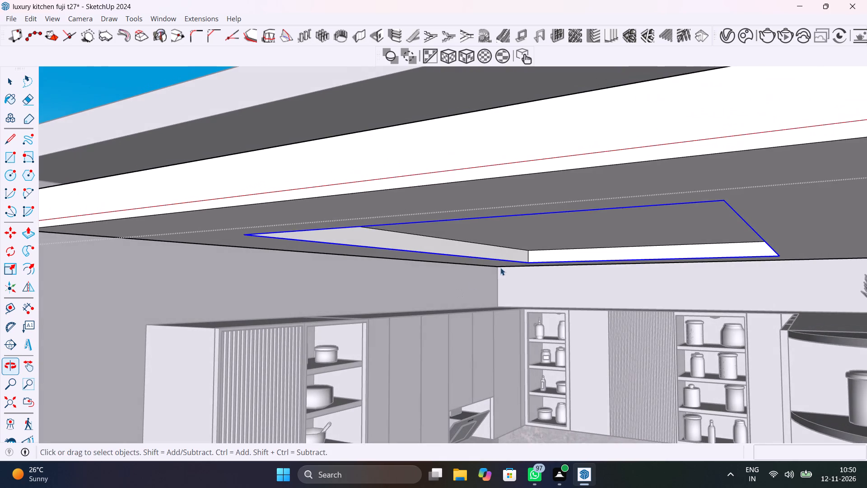
pyautogui.scroll(12, 536, 262)
pyautogui.press('m')
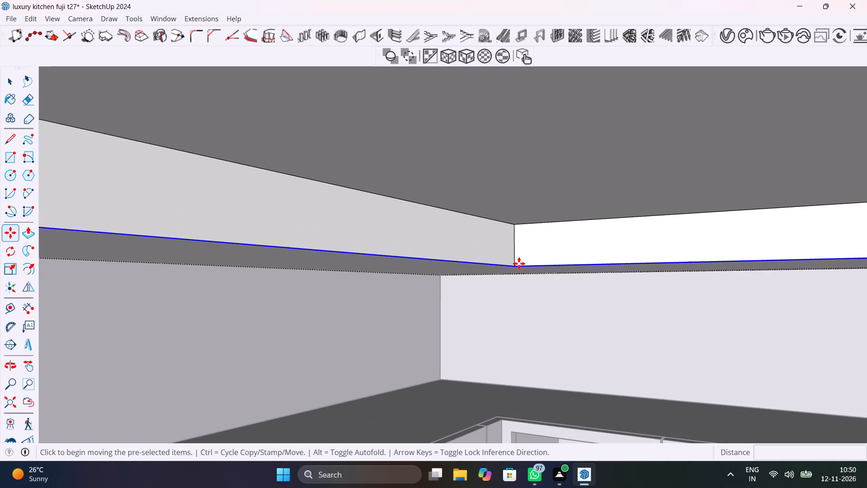
pyautogui.click(517, 269)
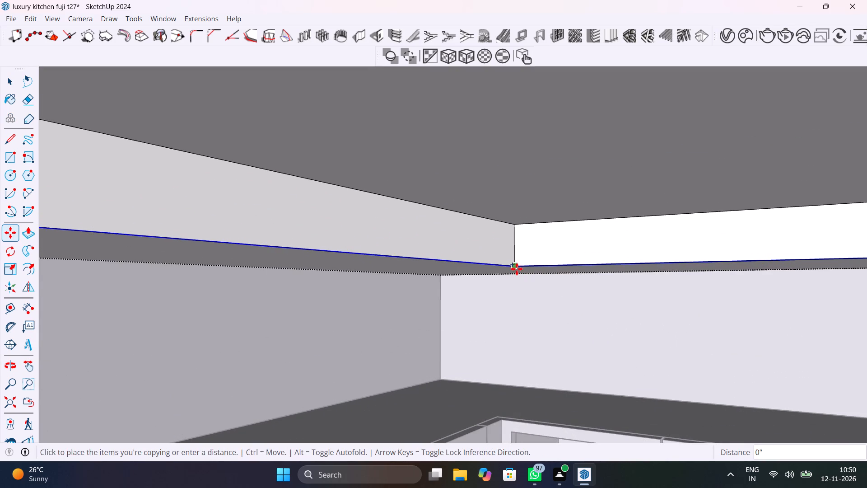
pyautogui.click(517, 245)
pyautogui.press('space')
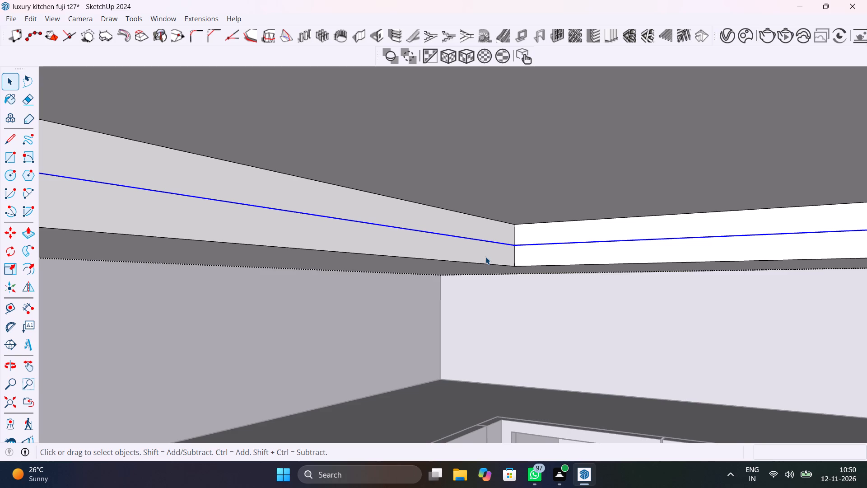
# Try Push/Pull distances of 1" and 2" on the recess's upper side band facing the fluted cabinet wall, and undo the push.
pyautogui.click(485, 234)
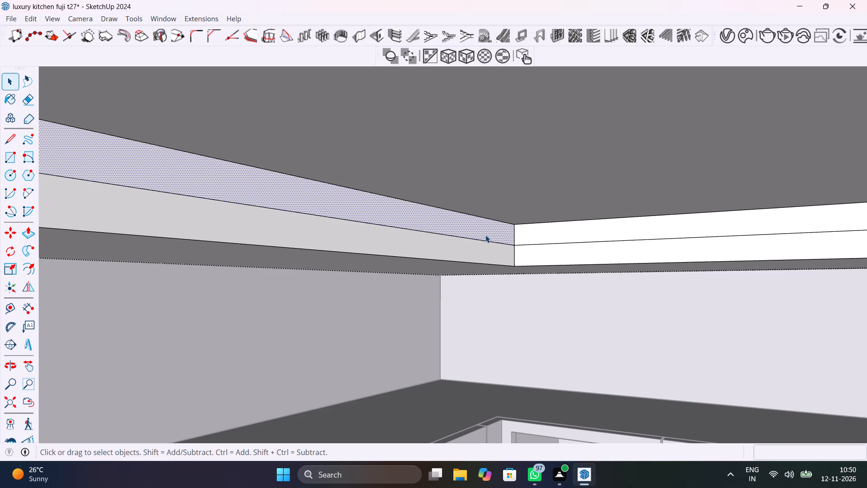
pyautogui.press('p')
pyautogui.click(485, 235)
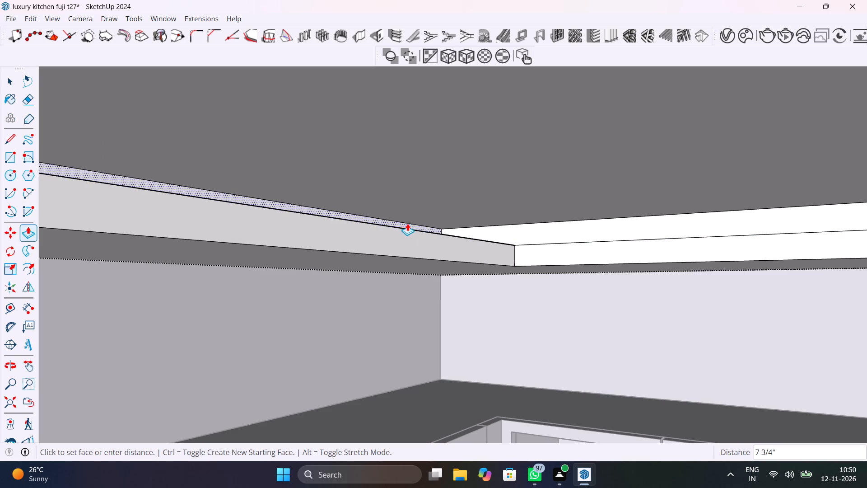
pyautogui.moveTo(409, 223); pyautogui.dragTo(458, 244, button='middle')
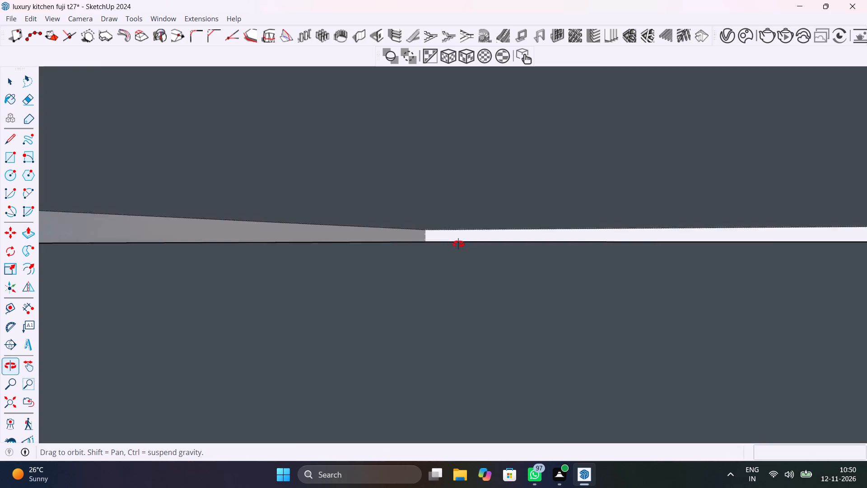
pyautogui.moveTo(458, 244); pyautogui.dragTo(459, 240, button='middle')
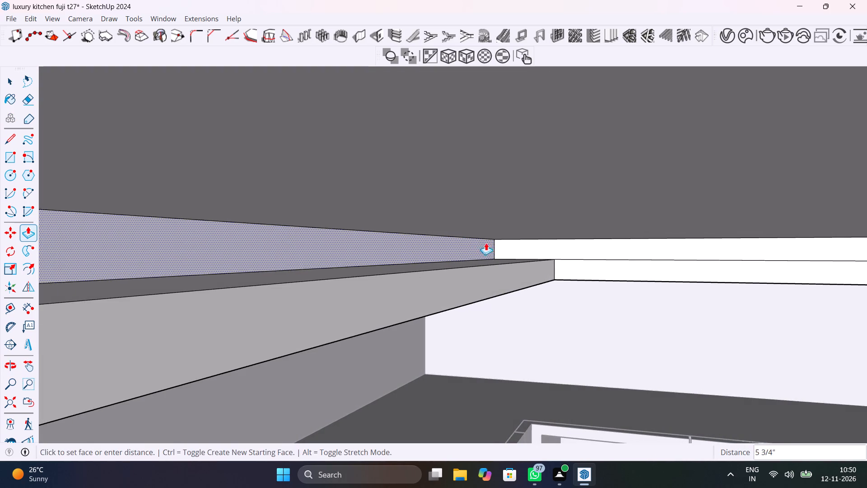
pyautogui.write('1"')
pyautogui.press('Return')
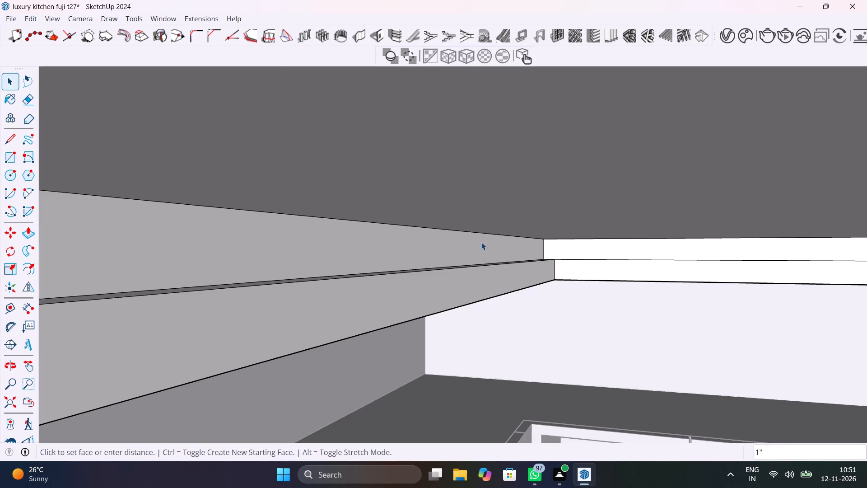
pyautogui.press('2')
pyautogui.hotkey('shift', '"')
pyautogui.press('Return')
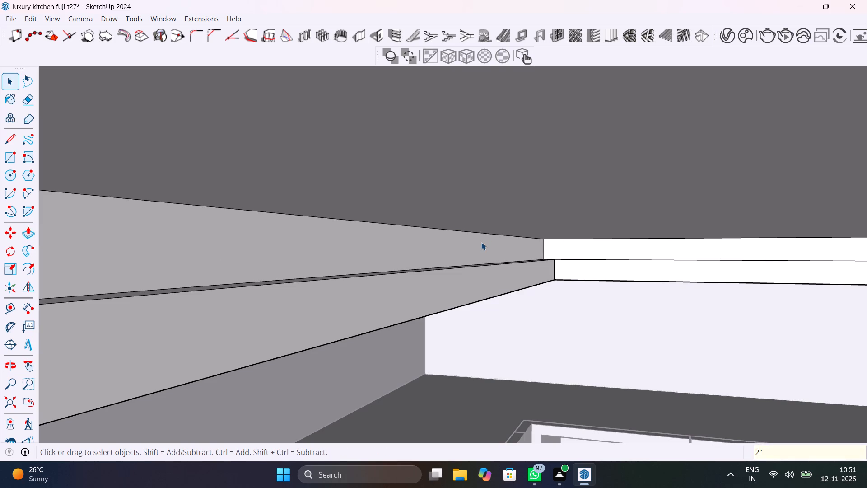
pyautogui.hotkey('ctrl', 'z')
# Push/Pull the recess's upper side band facing the fluted cabinet wall outward 3".
pyautogui.click(483, 247)
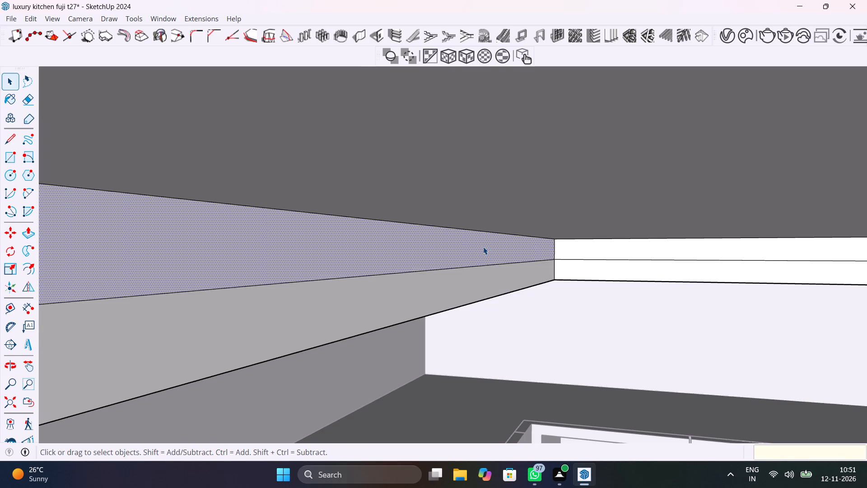
pyautogui.press('p')
pyautogui.click(483, 247)
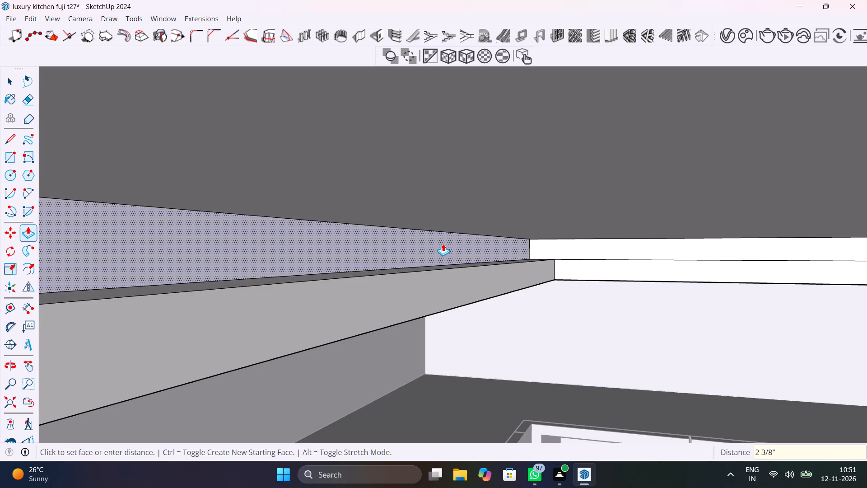
pyautogui.write('3"')
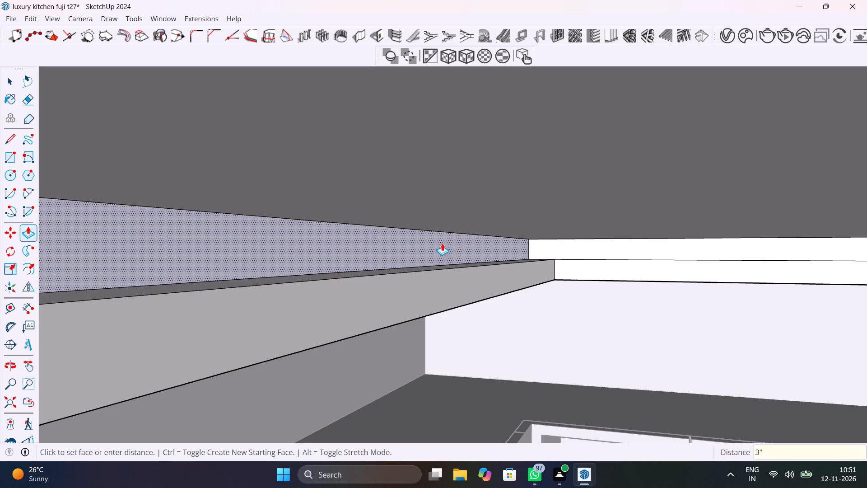
pyautogui.press('Return')
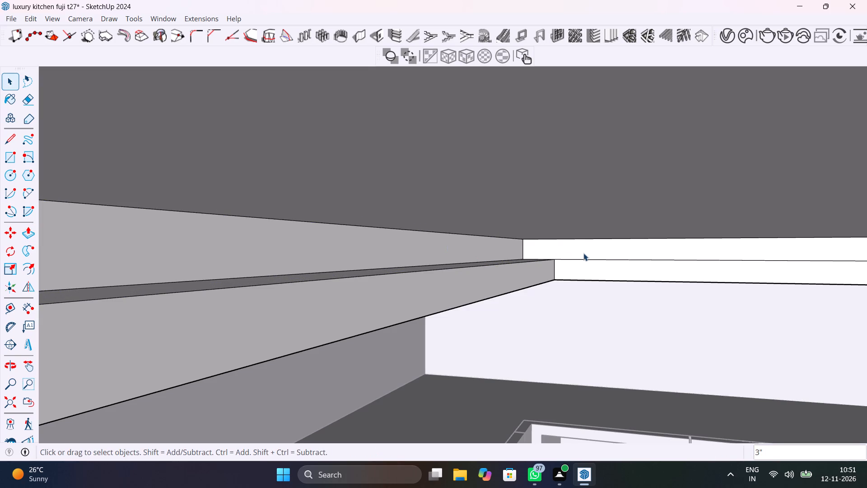
# Repeat the 3" outward Push/Pull on the recess's upper bands along the back wall and the wall with the potted plant.
pyautogui.press('p')
pyautogui.doubleClick(613, 243)
pyautogui.scroll(-1, 616, 251)
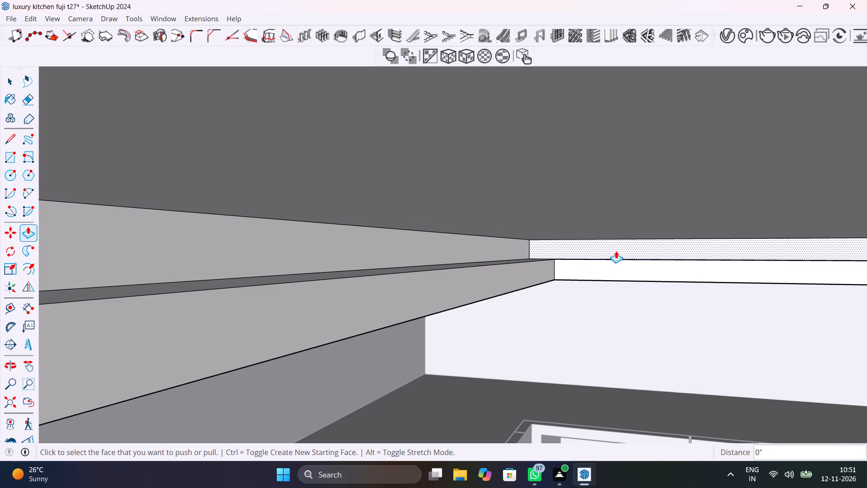
pyautogui.scroll(-2, 616, 251)
pyautogui.scroll(-1, 637, 296)
pyautogui.moveTo(637, 296); pyautogui.dragTo(406, 277, button='middle')
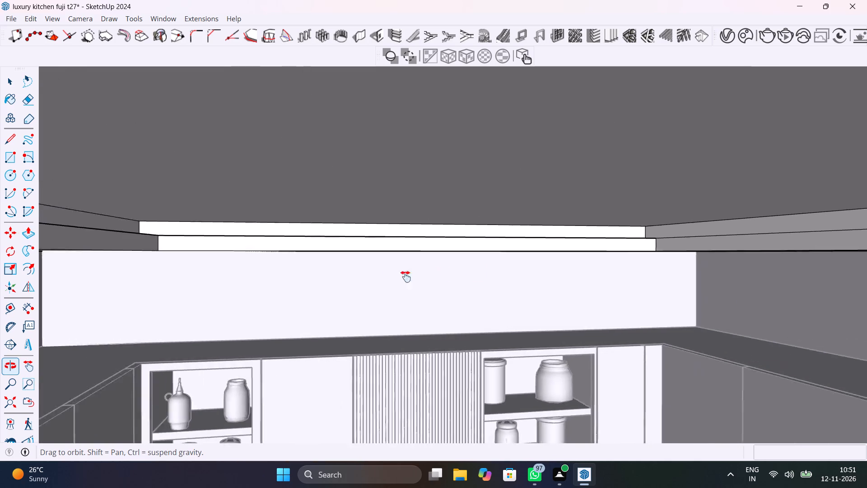
pyautogui.moveTo(406, 277); pyautogui.dragTo(334, 254, button='middle')
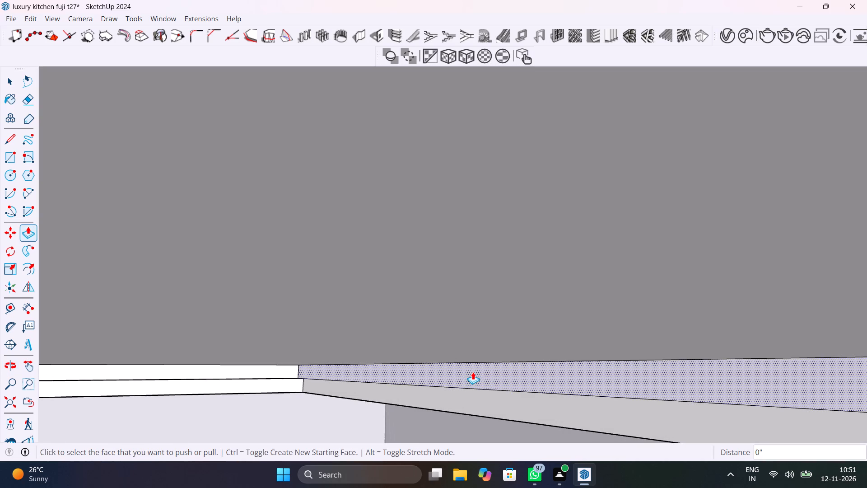
pyautogui.doubleClick(473, 371)
pyautogui.doubleClick(473, 371)
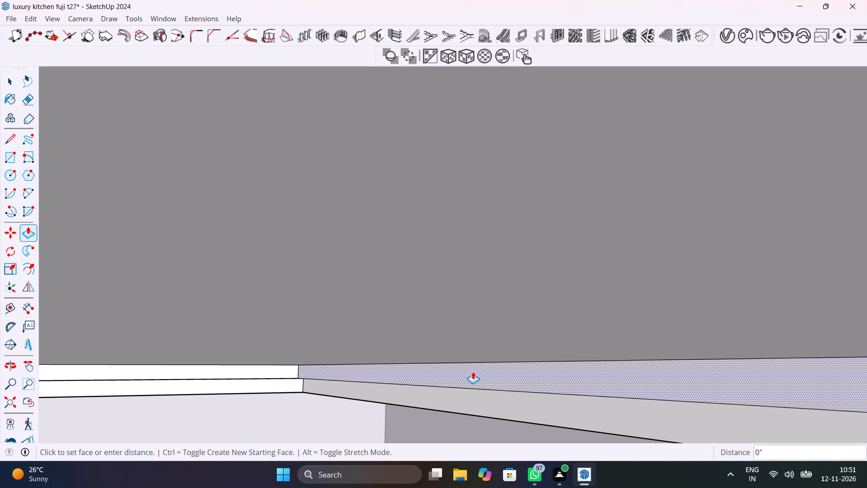
pyautogui.click(473, 371)
pyautogui.click(473, 371)
pyautogui.scroll(-3, 473, 371)
pyautogui.keyDown('shift'); pyautogui.moveTo(480, 375); pyautogui.dragTo(470, 371, button='middle'); pyautogui.keyUp('shift')
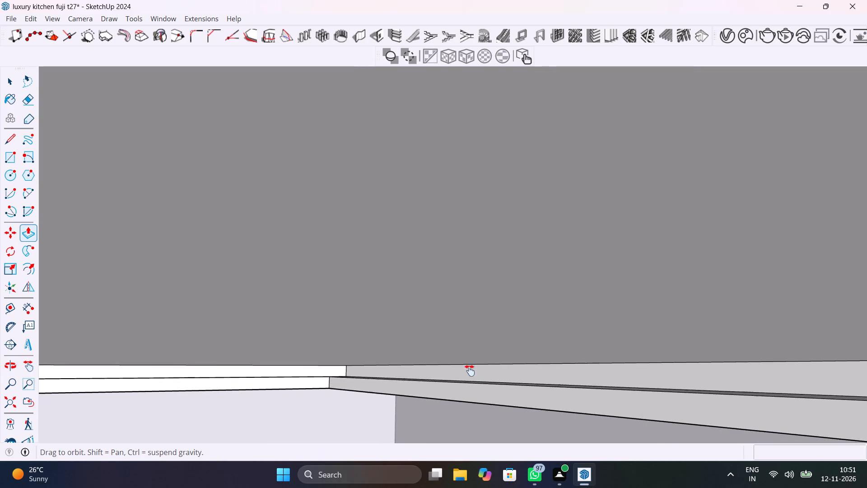
pyautogui.keyDown('shift'); pyautogui.moveTo(470, 371); pyautogui.dragTo(347, 359, button='middle'); pyautogui.keyUp('shift')
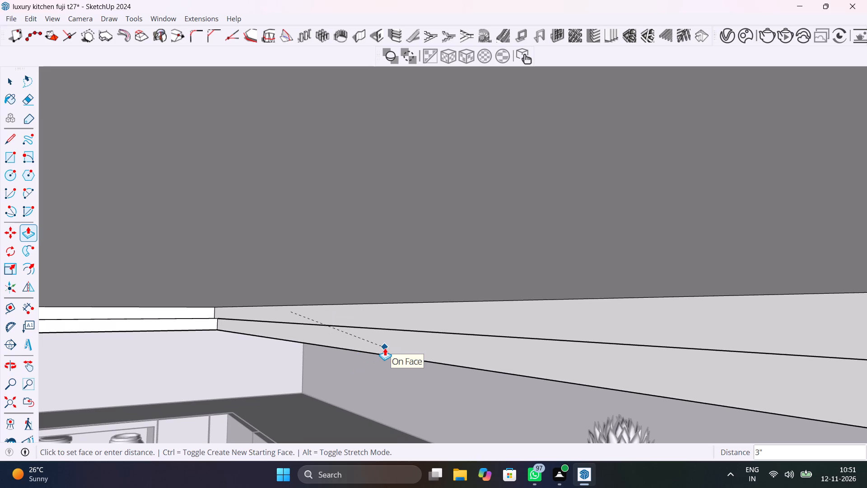
pyautogui.hotkey('ctrl', 'z')
# Push/Pull the recess's remaining upper side band, along the kitchen's open front, outward 3".
pyautogui.moveTo(398, 350); pyautogui.dragTo(404, 359, button='middle')
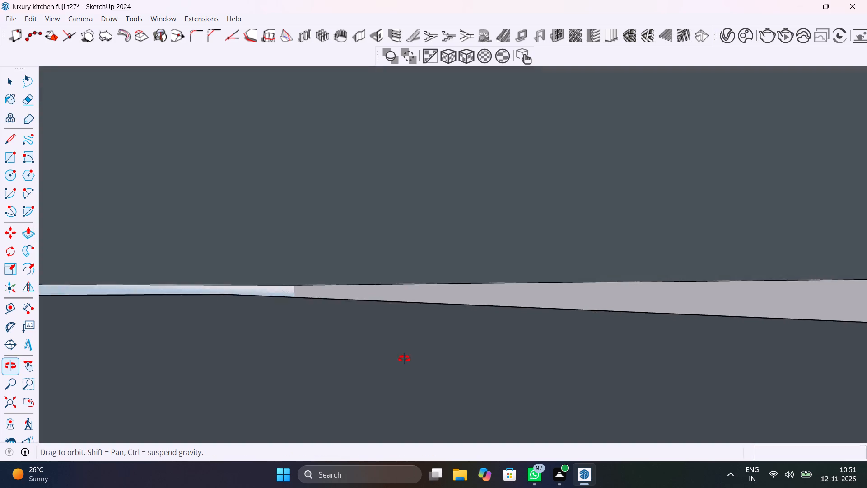
pyautogui.moveTo(404, 359); pyautogui.dragTo(702, 329, button='middle')
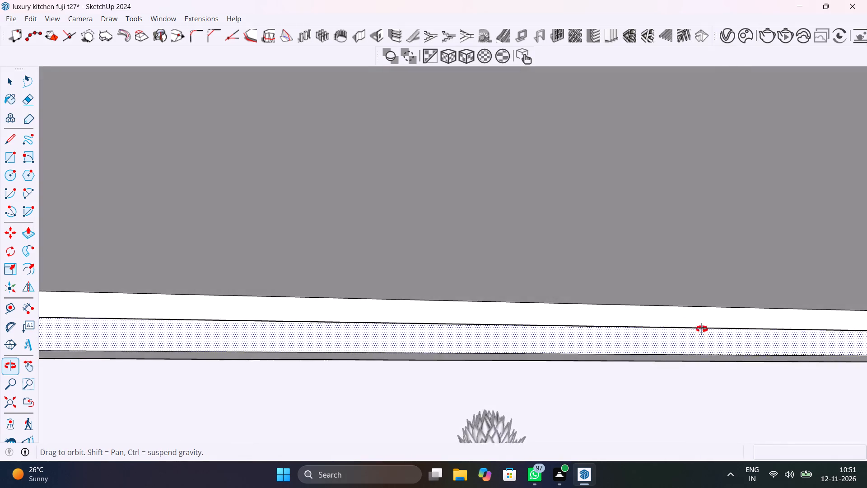
pyautogui.moveTo(702, 329); pyautogui.dragTo(578, 326, button='middle')
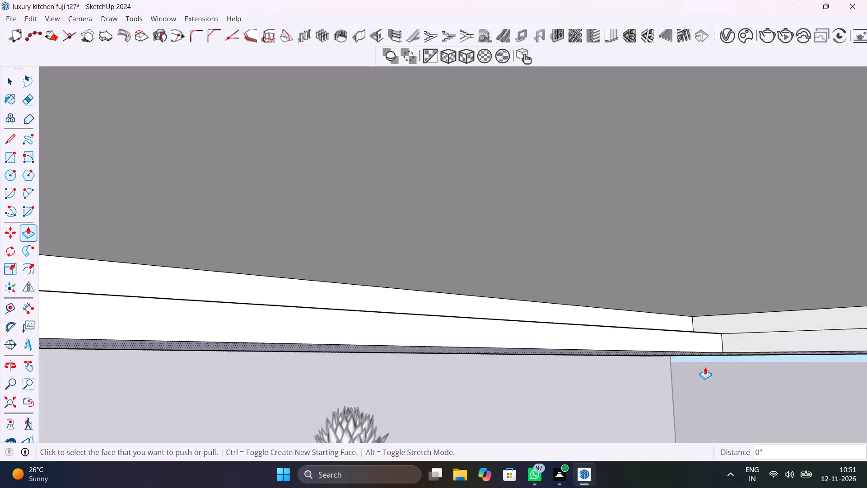
pyautogui.doubleClick(798, 318)
pyautogui.keyDown('shift'); pyautogui.moveTo(793, 317); pyautogui.dragTo(637, 321, button='middle'); pyautogui.keyUp('shift')
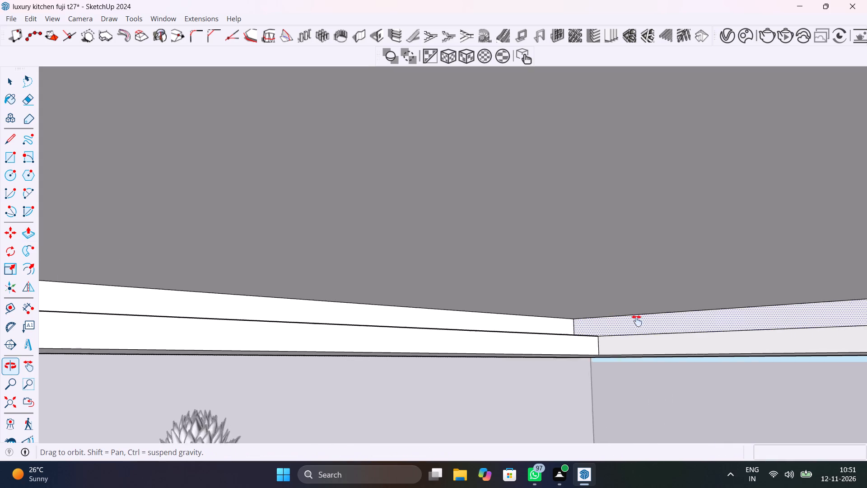
pyautogui.keyDown('shift'); pyautogui.moveTo(637, 321); pyautogui.dragTo(502, 341, button='middle'); pyautogui.keyUp('shift')
pyautogui.scroll(12, 508, 349)
pyautogui.click(508, 349)
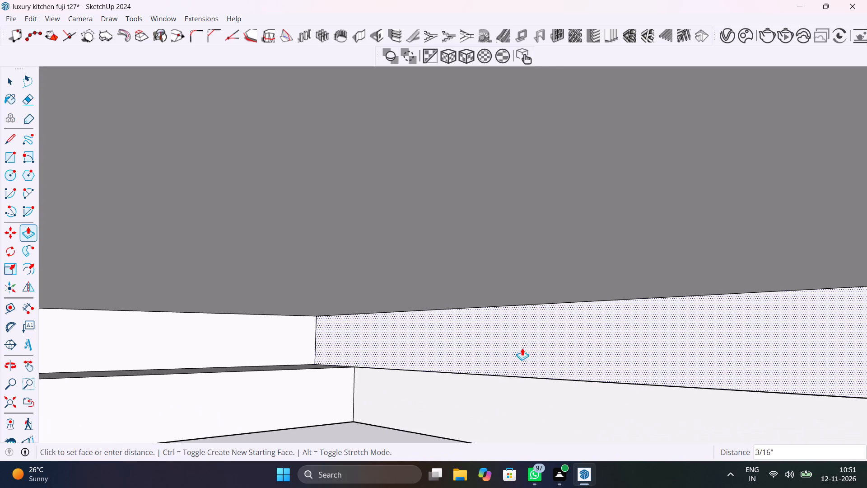
pyautogui.press('3')
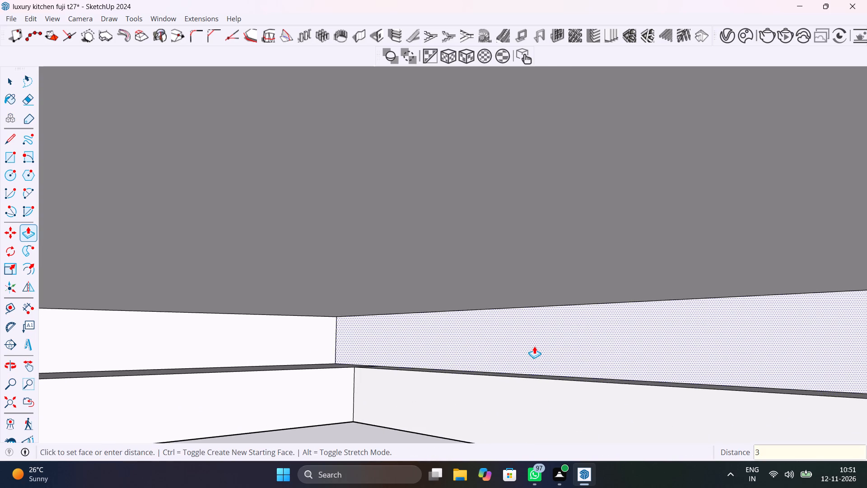
pyautogui.hotkey('shift', '"')
pyautogui.press('Return')
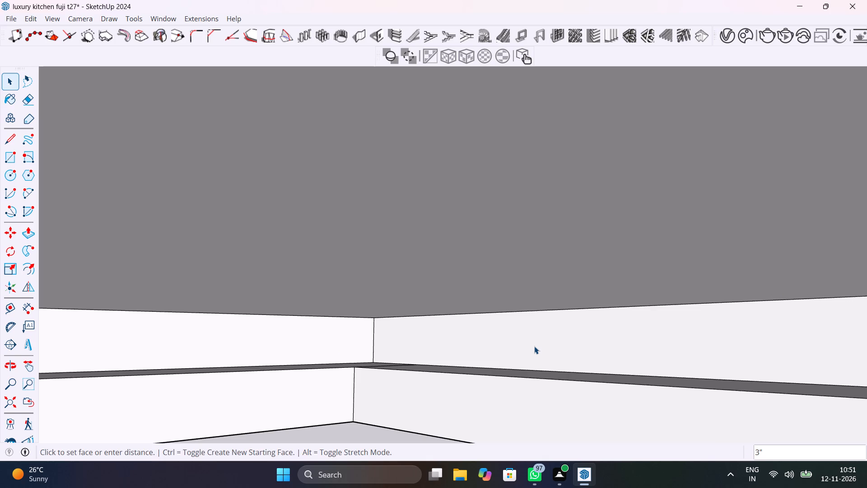
pyautogui.press('space')
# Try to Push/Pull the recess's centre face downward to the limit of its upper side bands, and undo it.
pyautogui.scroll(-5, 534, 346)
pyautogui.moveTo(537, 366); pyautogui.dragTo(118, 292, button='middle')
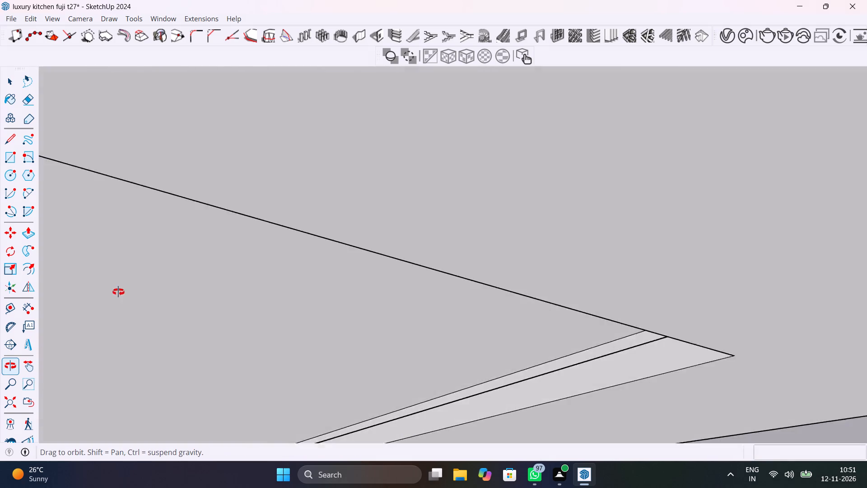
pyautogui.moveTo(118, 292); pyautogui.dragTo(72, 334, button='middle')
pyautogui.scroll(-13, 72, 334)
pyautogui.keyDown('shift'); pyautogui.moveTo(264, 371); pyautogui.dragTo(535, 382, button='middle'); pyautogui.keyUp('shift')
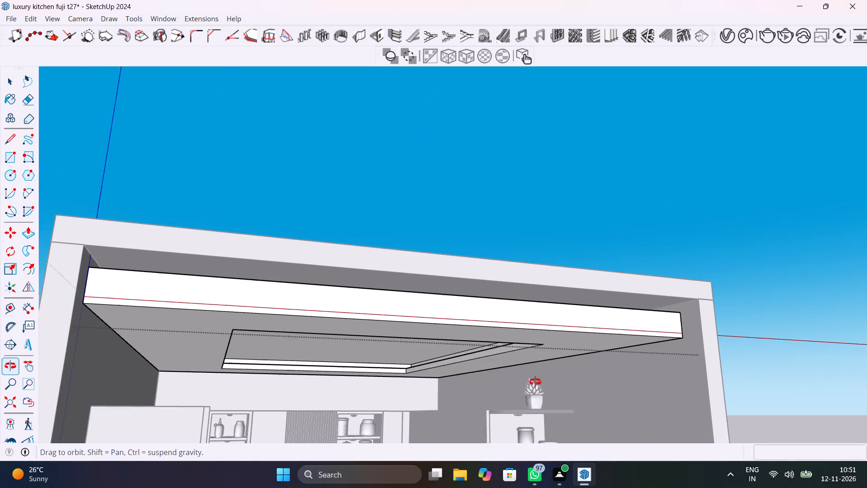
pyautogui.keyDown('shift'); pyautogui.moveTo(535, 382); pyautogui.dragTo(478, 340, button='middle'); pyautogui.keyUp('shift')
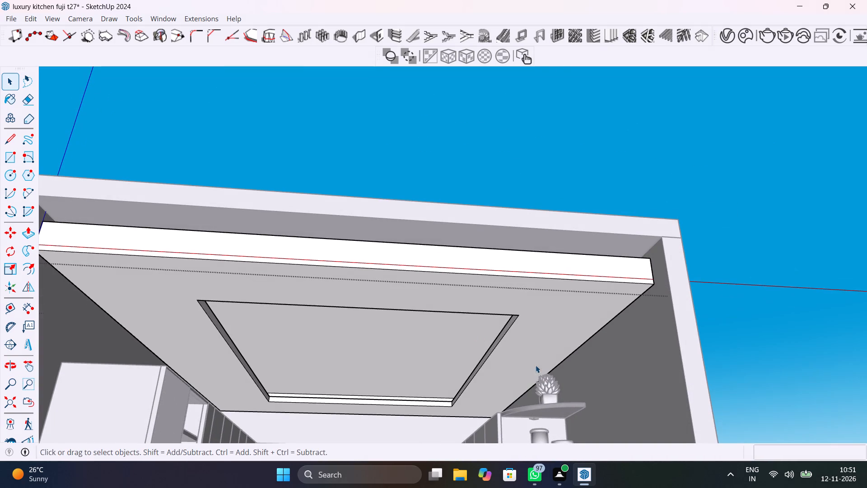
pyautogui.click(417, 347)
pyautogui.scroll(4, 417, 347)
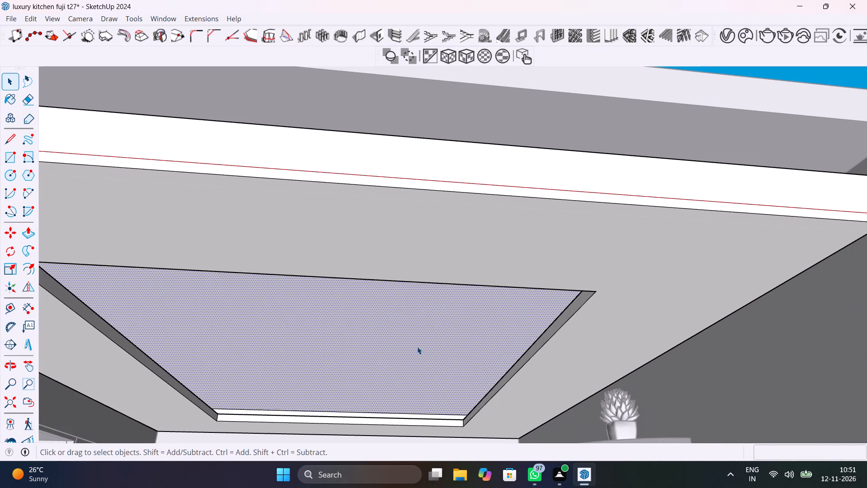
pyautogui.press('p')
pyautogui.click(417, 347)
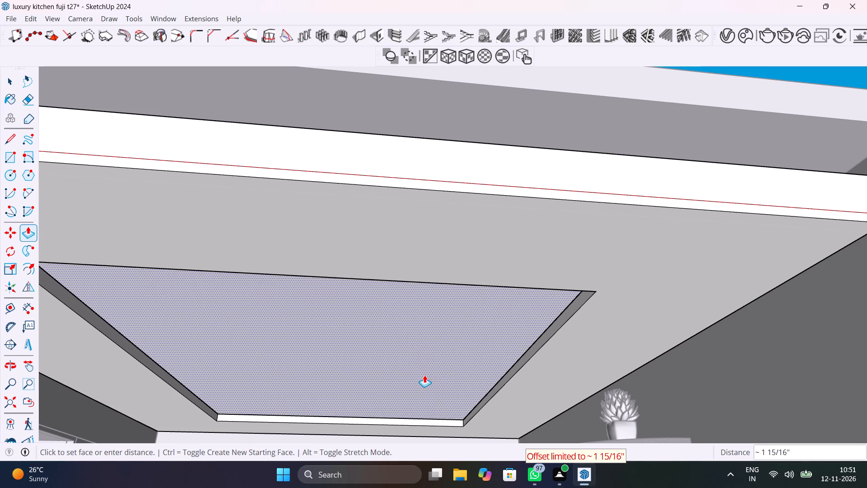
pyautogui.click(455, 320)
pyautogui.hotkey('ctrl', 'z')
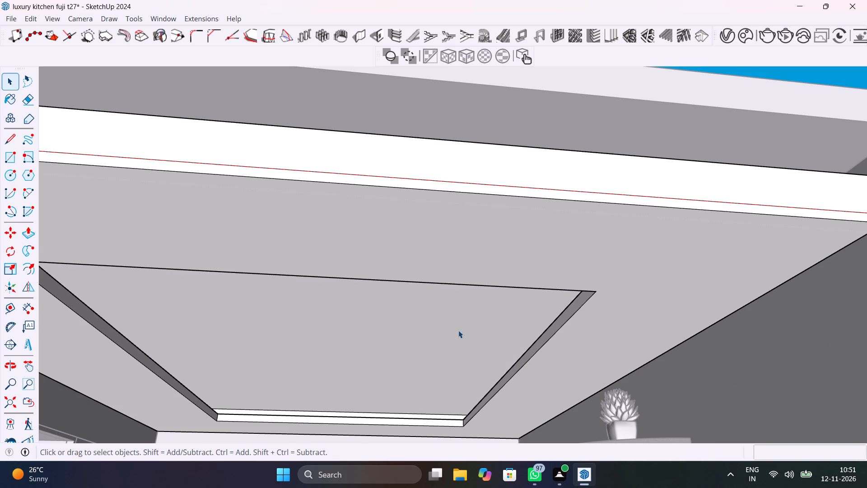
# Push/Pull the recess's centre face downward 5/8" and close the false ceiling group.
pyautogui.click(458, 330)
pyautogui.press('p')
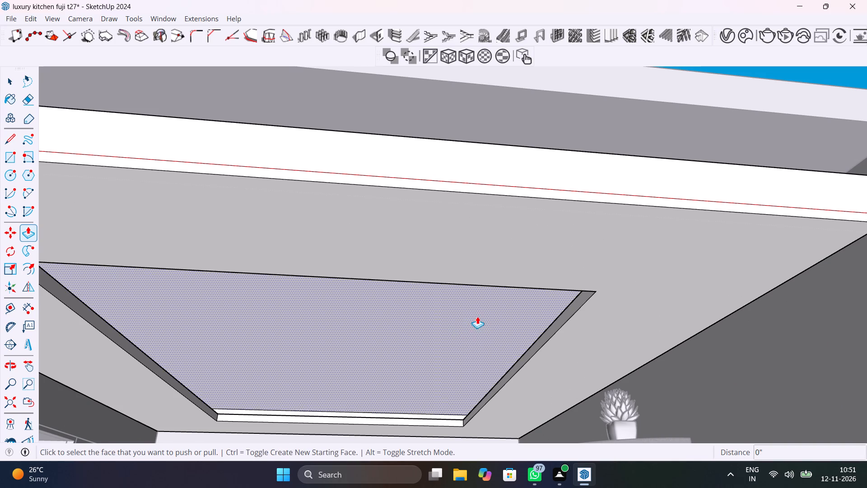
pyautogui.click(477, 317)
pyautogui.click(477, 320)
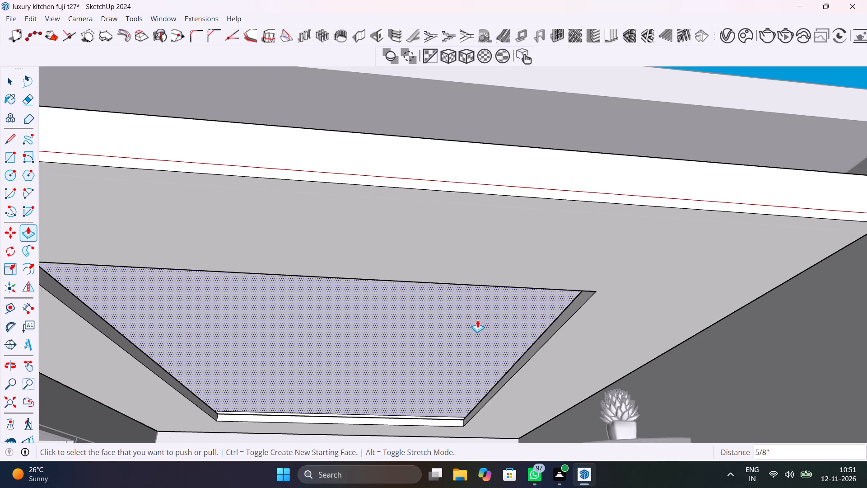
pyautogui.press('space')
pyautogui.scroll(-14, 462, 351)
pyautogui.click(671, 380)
# Undo the stepped cove edits back to the single-depth recess surrounded by the offset outline on the ceiling's underside.
pyautogui.moveTo(374, 377); pyautogui.dragTo(364, 394, button='middle')
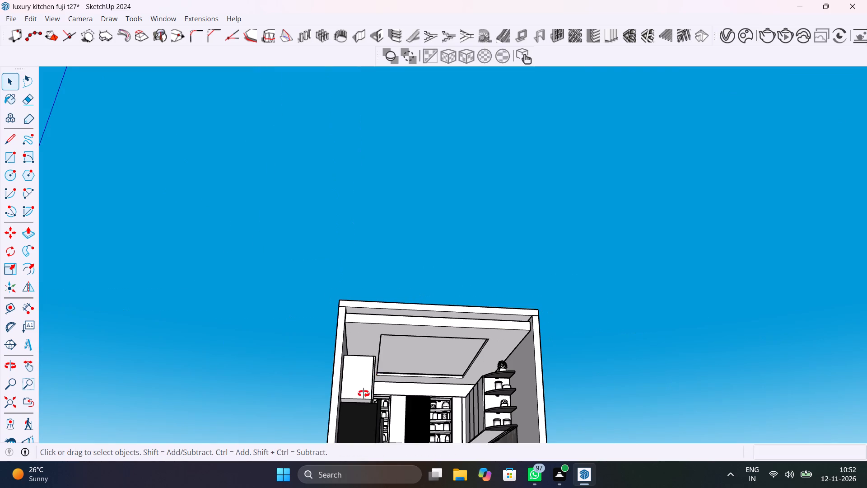
pyautogui.moveTo(364, 394); pyautogui.dragTo(341, 420, button='middle')
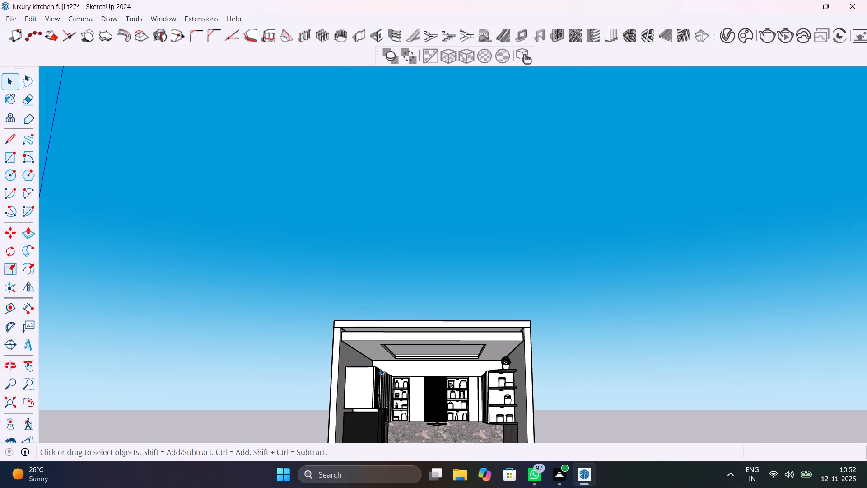
pyautogui.scroll(2, 380, 368)
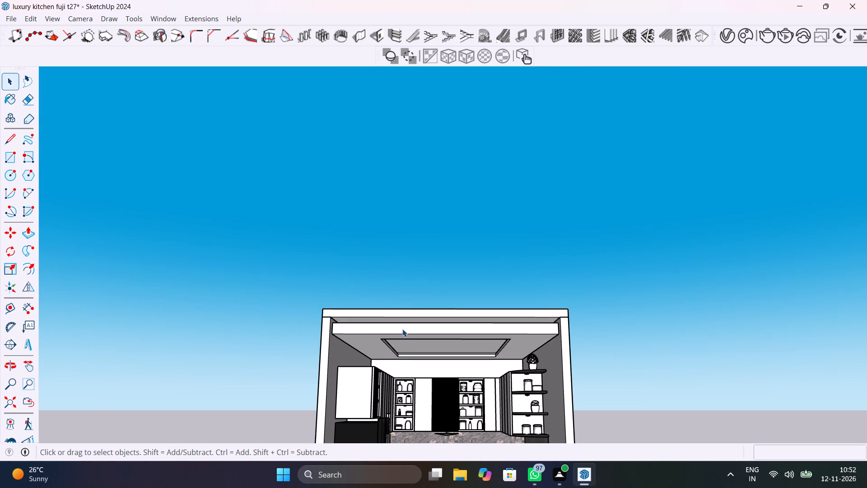
pyautogui.scroll(17, 396, 335)
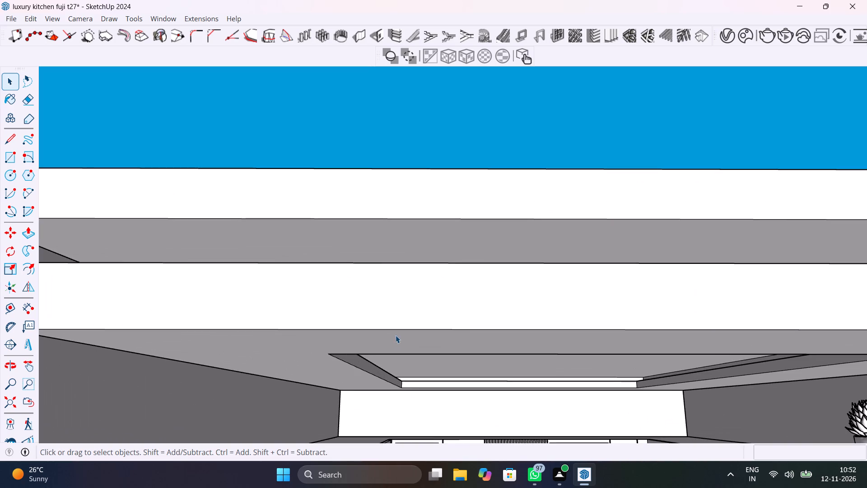
pyautogui.moveTo(417, 389); pyautogui.dragTo(365, 392, button='middle')
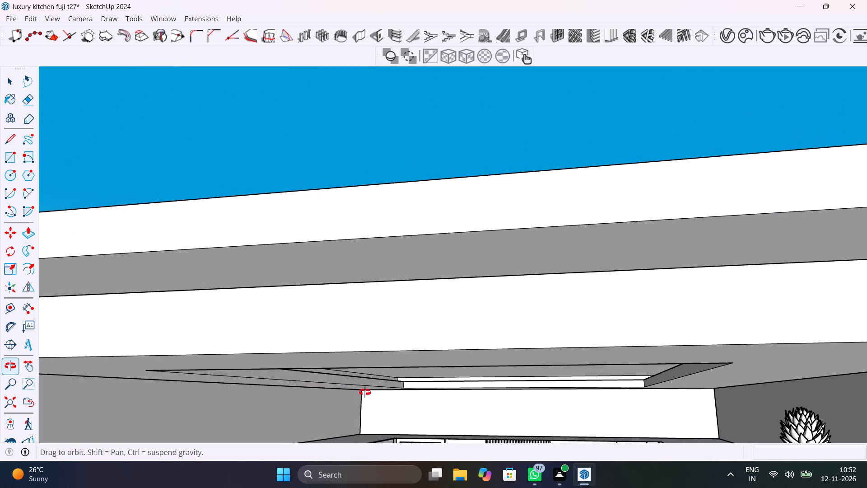
pyautogui.moveTo(365, 392); pyautogui.dragTo(376, 386, button='middle')
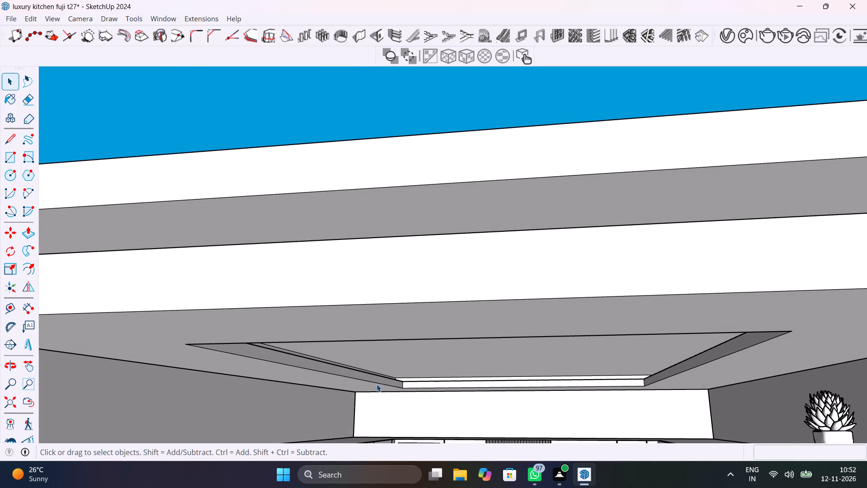
pyautogui.hotkey('ctrl', 'z')
pyautogui.hotkey('ctrl', 'z')
pyautogui.hotkey('ctrl', 'z')
pyautogui.hotkey('ctrl', 'z')
pyautogui.hotkey('ctrl', 'z')
pyautogui.hotkey('ctrl', 'z')
pyautogui.hotkey('ctrl', 'z')
pyautogui.hotkey('ctrl', 'z')
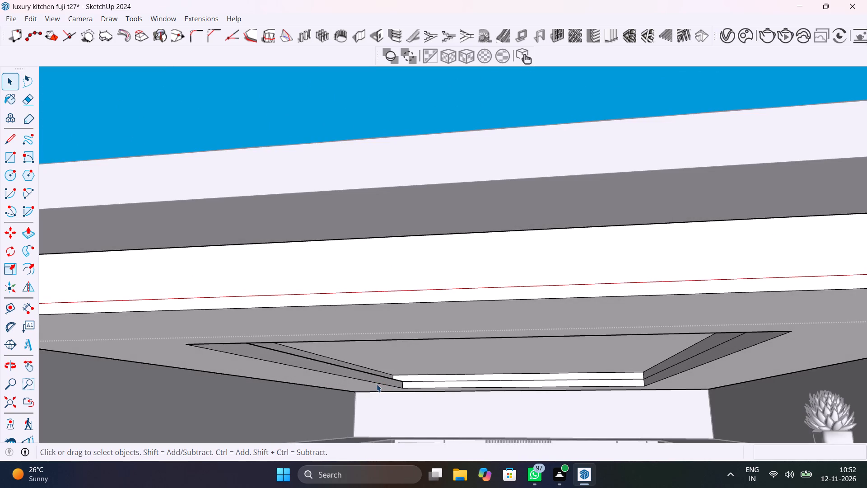
pyautogui.hotkey('ctrl', 'z')
pyautogui.hotkey('ctrl', 'z')
pyautogui.hotkey('ctrl', 'z')
pyautogui.hotkey('ctrl', 'z')
pyautogui.hotkey('ctrl', 'z')
pyautogui.hotkey('ctrl', 'z')
pyautogui.hotkey('ctrl', 'z')
pyautogui.hotkey('ctrl', 'z')
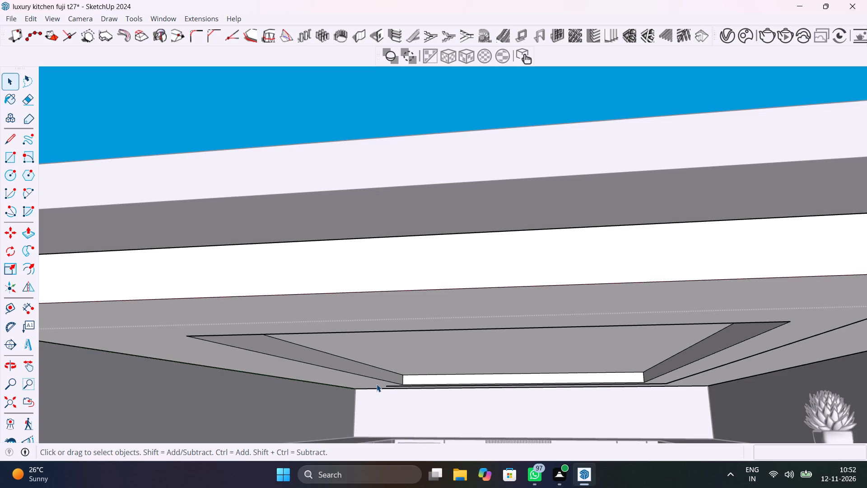
pyautogui.hotkey('ctrl', 'z')
pyautogui.hotkey('ctrl', 'z')
# In the false ceiling group, Push/Pull the recess's side face along the fluted cabinet wall outward about 7" to the outline.
pyautogui.moveTo(377, 384); pyautogui.dragTo(412, 343, button='middle')
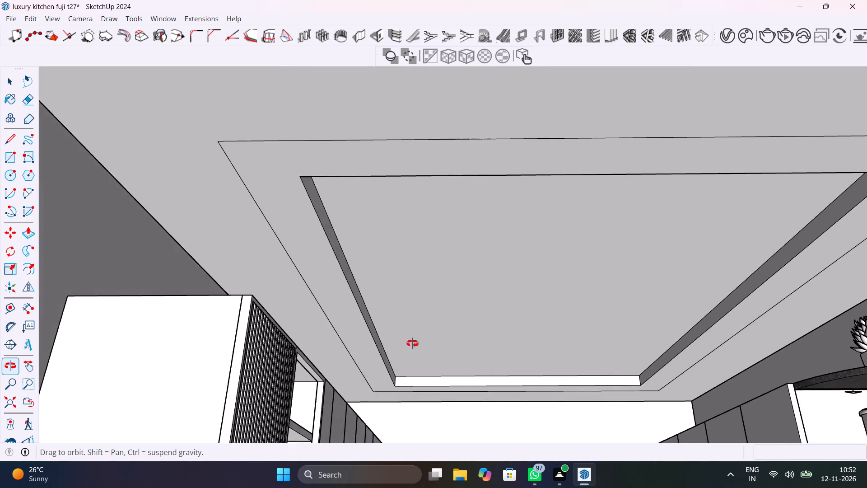
pyautogui.moveTo(412, 343); pyautogui.dragTo(391, 372, button='middle')
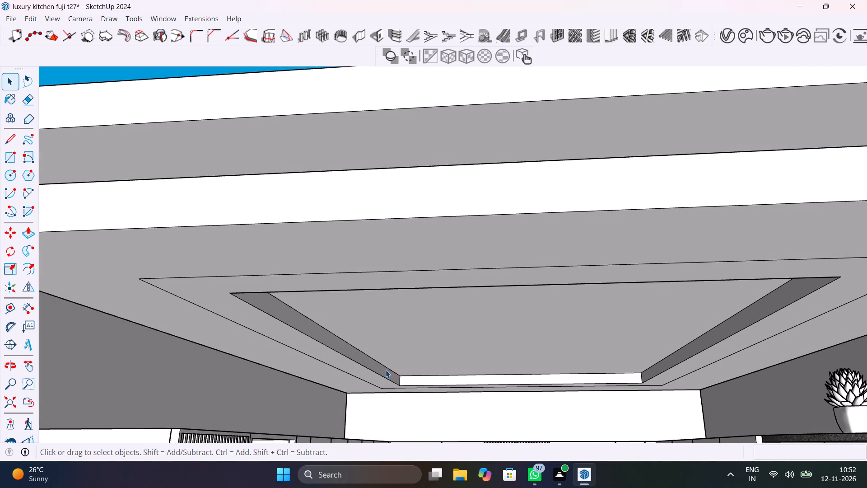
pyautogui.click(386, 370)
pyautogui.doubleClick(386, 370)
pyautogui.click(386, 370)
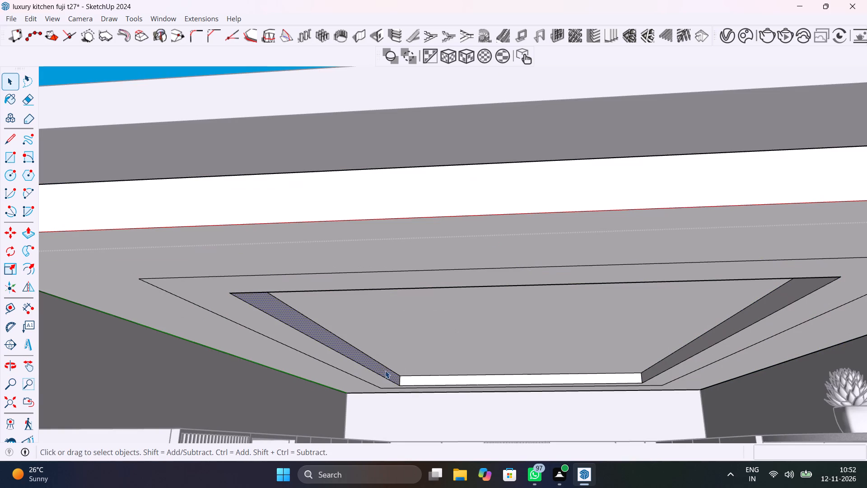
pyautogui.click(377, 366)
pyautogui.press('p')
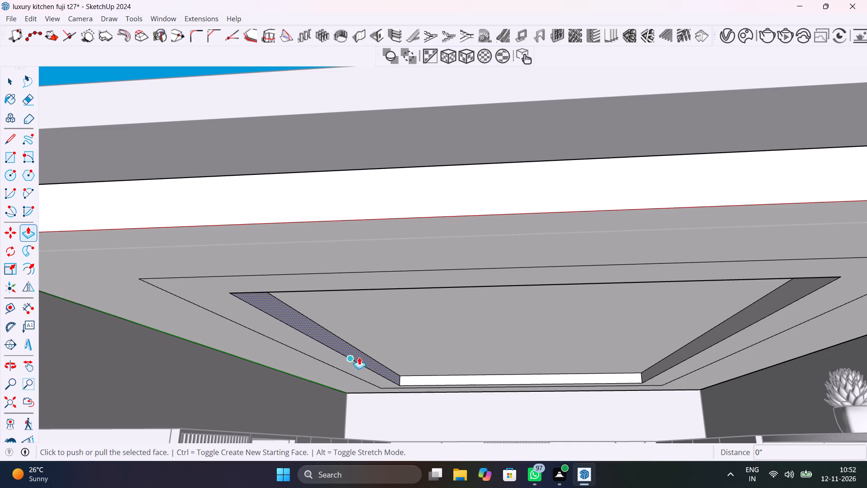
pyautogui.click(365, 349)
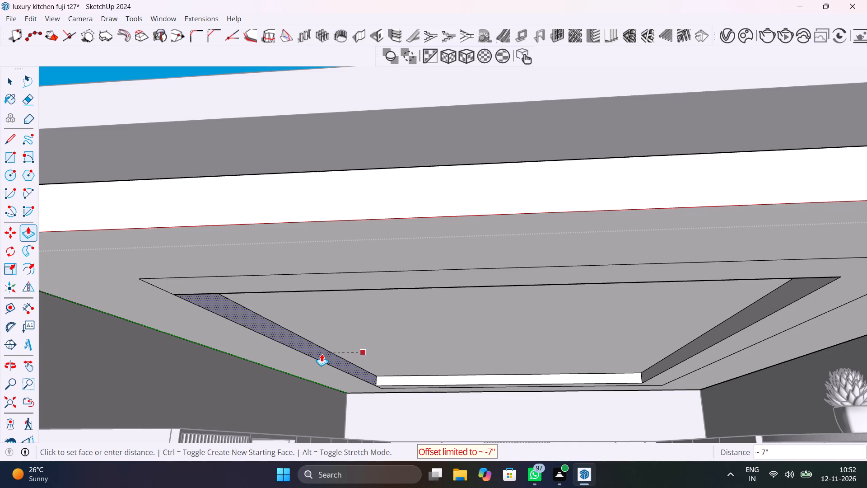
pyautogui.click(322, 354)
# Repeat the 7" outward Push/Pull on the recess's side face along the wall with the potted plant.
pyautogui.moveTo(405, 377); pyautogui.dragTo(494, 349, button='middle')
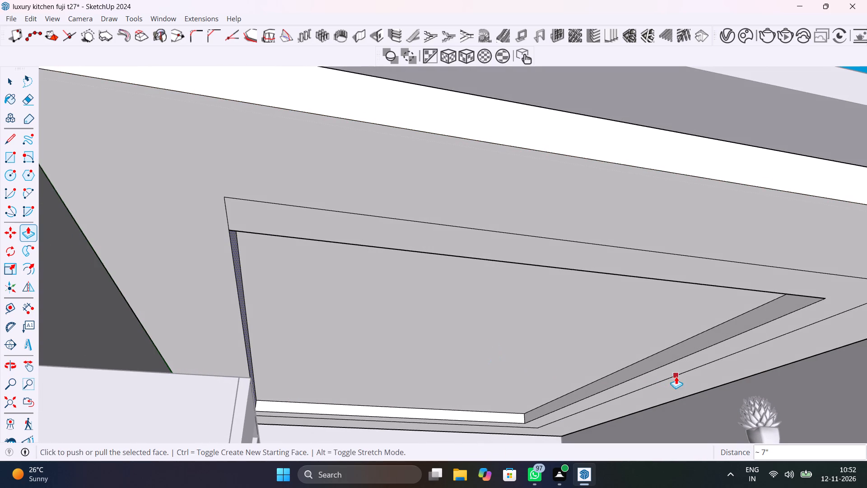
pyautogui.press('space')
pyautogui.click(681, 348)
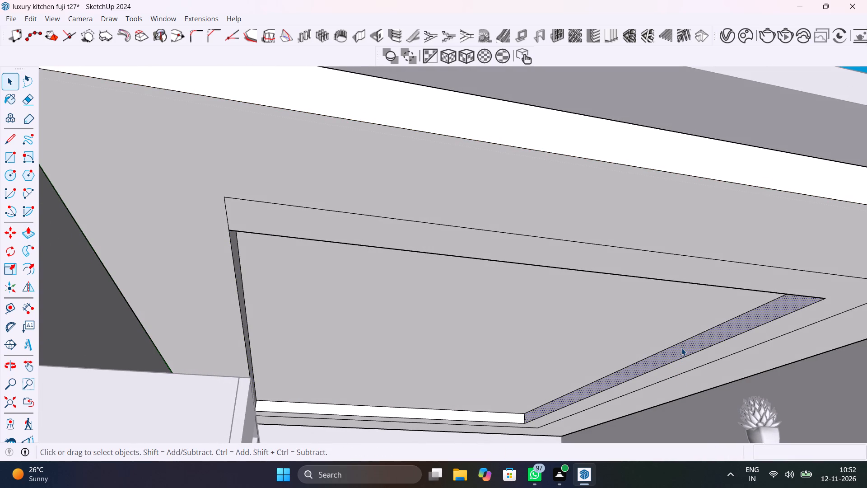
pyautogui.press('p')
pyautogui.doubleClick(681, 348)
pyautogui.press('space')
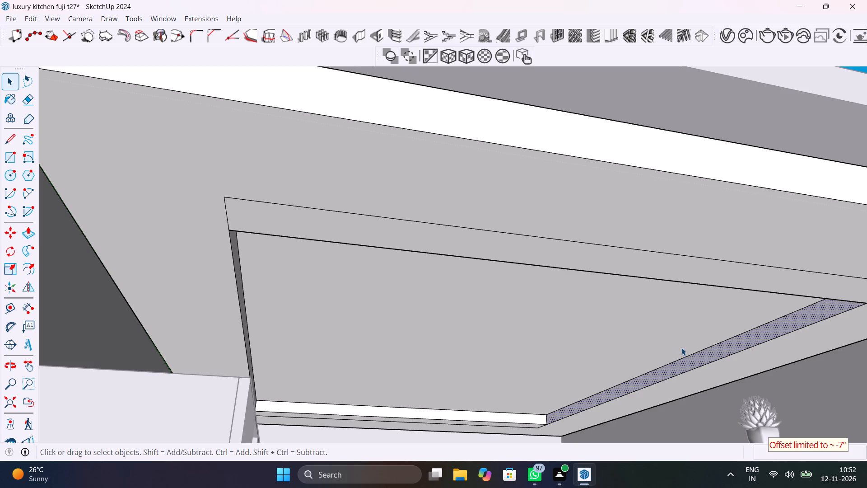
# Push/Pull the recess's side face along the kitchen's open front outward about 7" to the outline.
pyautogui.moveTo(681, 347); pyautogui.dragTo(819, 154, button='middle')
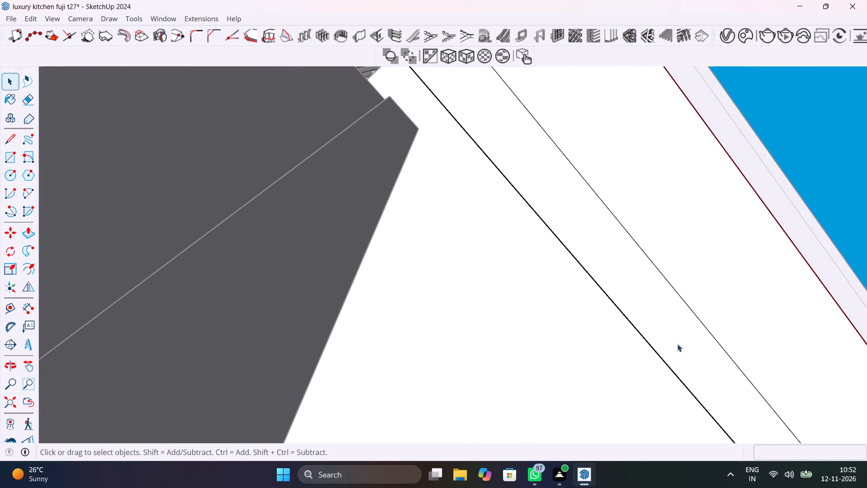
pyautogui.moveTo(677, 343); pyautogui.dragTo(736, 234, button='middle')
pyautogui.scroll(4, 566, 361)
pyautogui.moveTo(569, 363); pyautogui.dragTo(573, 354, button='middle')
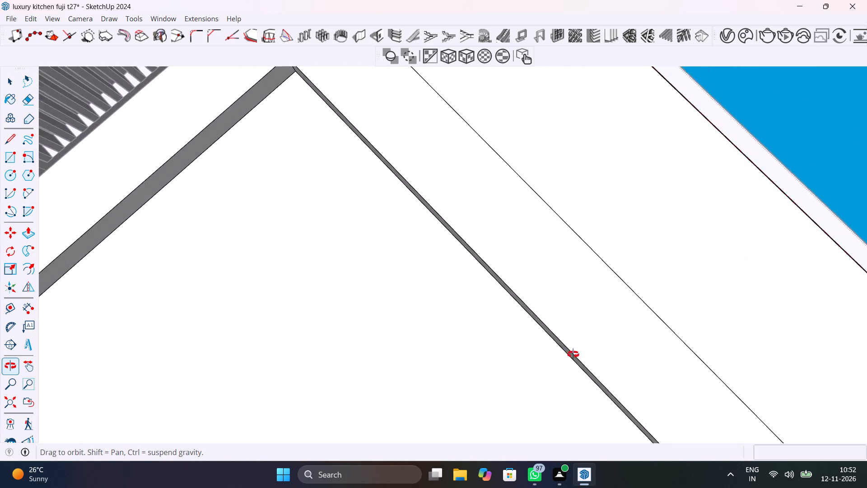
pyautogui.moveTo(573, 354); pyautogui.dragTo(634, 273, button='middle')
pyautogui.click(611, 402)
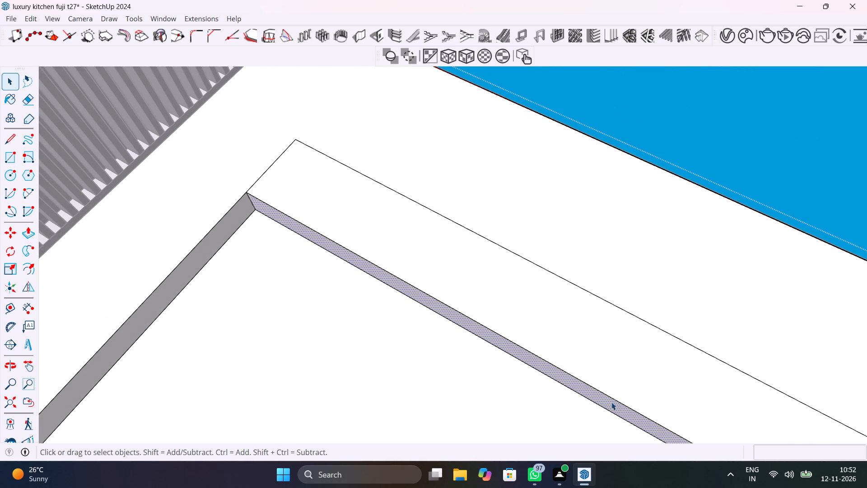
pyautogui.press('p')
pyautogui.click(611, 402)
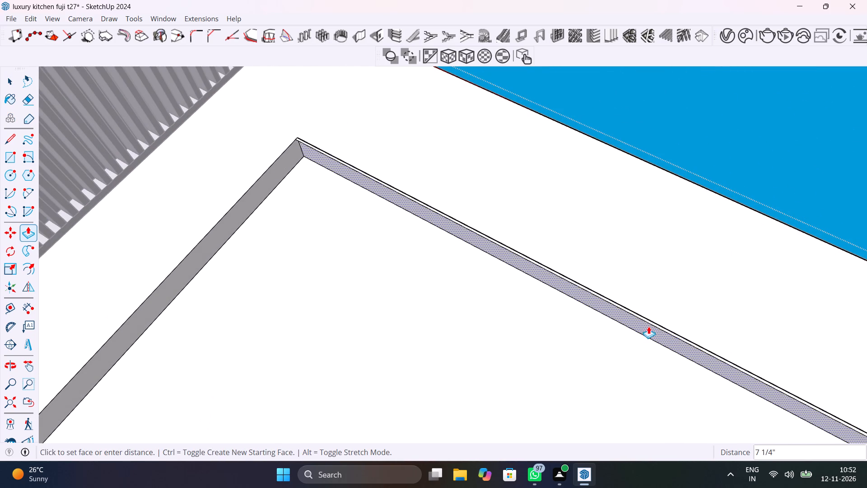
pyautogui.click(674, 333)
# Push/Pull the recess's remaining side face, along the back wall, outward about 7" to the outline.
pyautogui.scroll(-3, 314, 425)
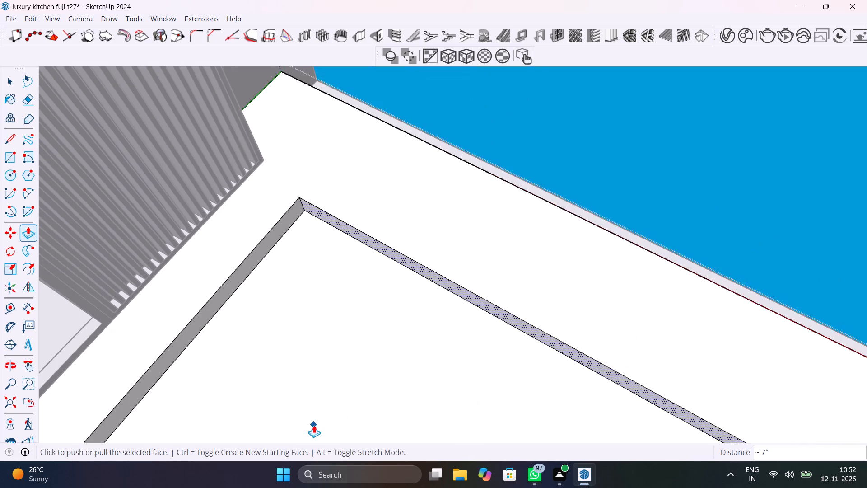
pyautogui.moveTo(323, 437); pyautogui.dragTo(402, 424, button='middle')
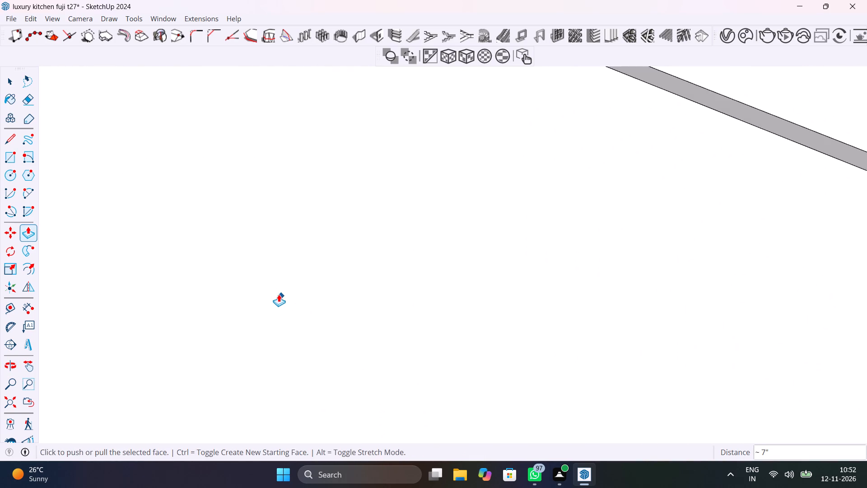
pyautogui.scroll(-6, 279, 293)
pyautogui.keyDown('shift'); pyautogui.moveTo(306, 318); pyautogui.dragTo(318, 341, button='middle'); pyautogui.keyUp('shift')
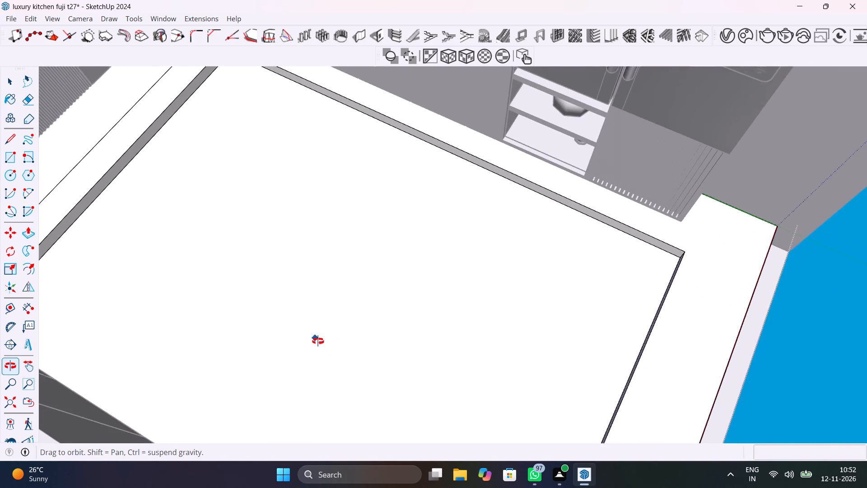
pyautogui.keyDown('shift'); pyautogui.moveTo(318, 341); pyautogui.dragTo(283, 301, button='middle'); pyautogui.keyUp('shift')
pyautogui.scroll(6, 217, 270)
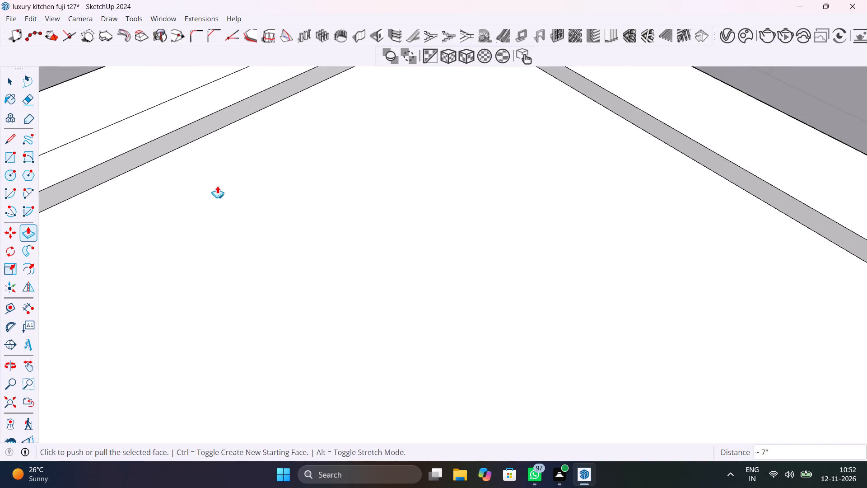
pyautogui.press('space')
pyautogui.click(220, 121)
pyautogui.press('p')
pyautogui.click(220, 120)
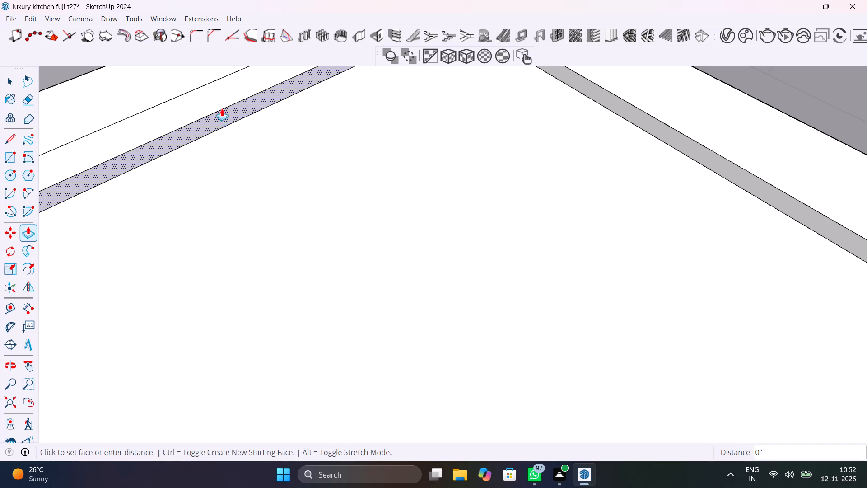
pyautogui.click(181, 95)
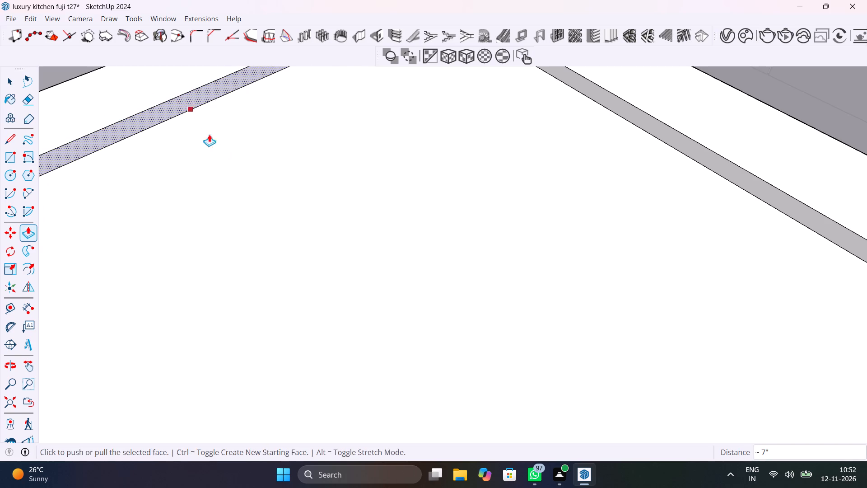
pyautogui.press('space')
pyautogui.scroll(-6, 229, 160)
pyautogui.moveTo(291, 221); pyautogui.dragTo(235, 183, button='middle')
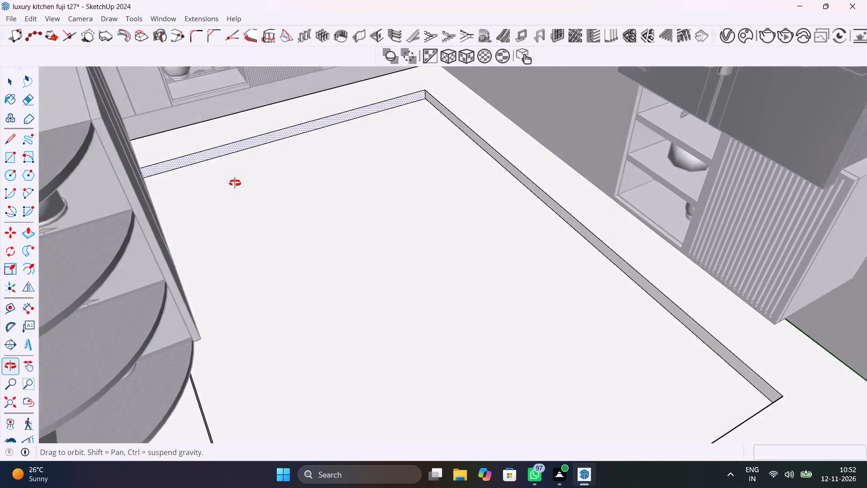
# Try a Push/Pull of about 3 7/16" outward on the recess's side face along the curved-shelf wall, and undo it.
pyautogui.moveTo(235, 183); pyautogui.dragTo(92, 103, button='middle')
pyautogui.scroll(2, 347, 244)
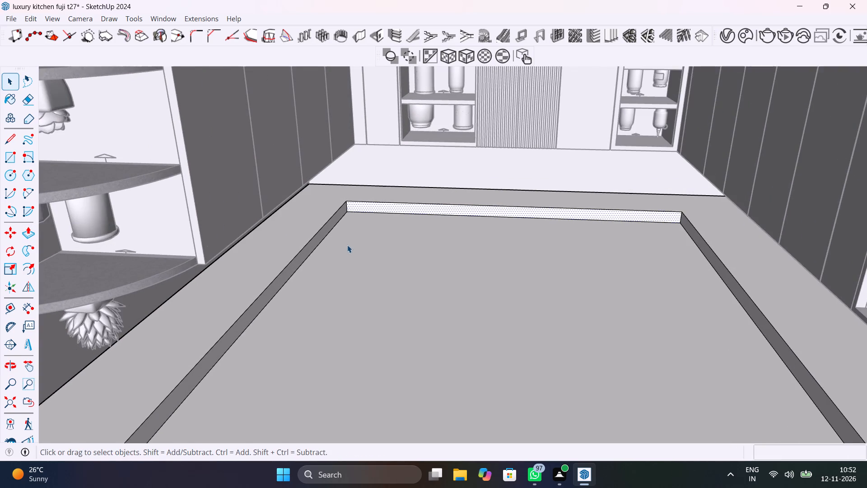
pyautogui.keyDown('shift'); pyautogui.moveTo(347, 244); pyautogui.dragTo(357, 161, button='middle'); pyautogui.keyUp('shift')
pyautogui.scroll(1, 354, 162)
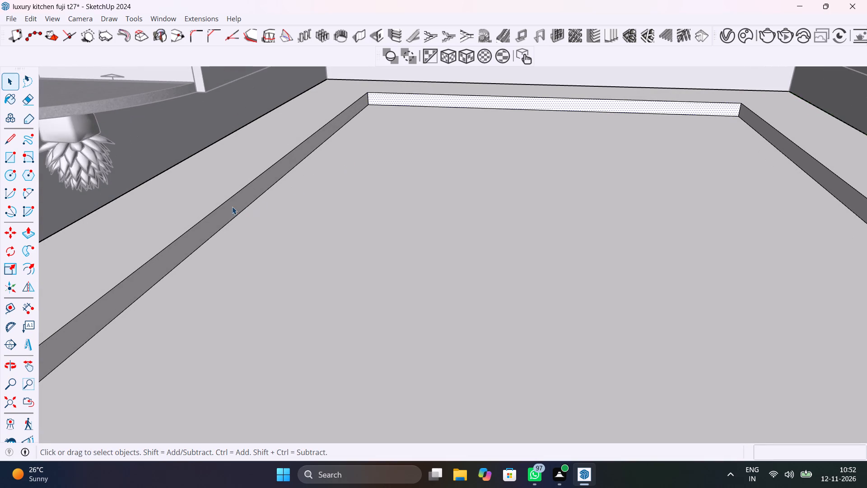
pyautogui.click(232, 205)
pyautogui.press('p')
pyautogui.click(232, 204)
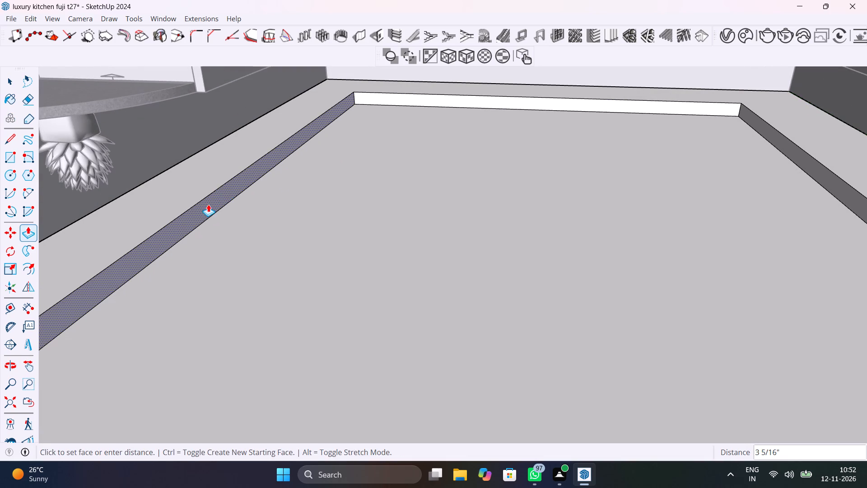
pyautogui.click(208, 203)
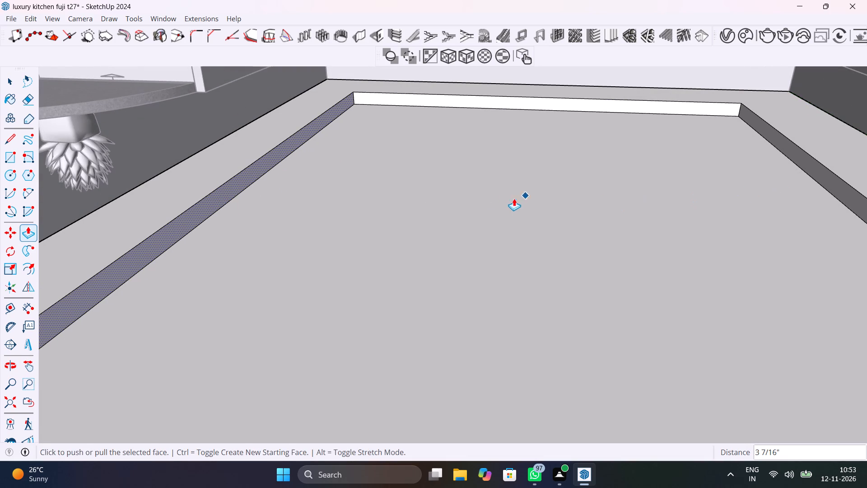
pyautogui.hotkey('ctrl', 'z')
# Copy the four inner edges bordering the recessed ceiling panel about 1 7/16" to the midpoint of the side faces' height.
pyautogui.scroll(6, 238, 197)
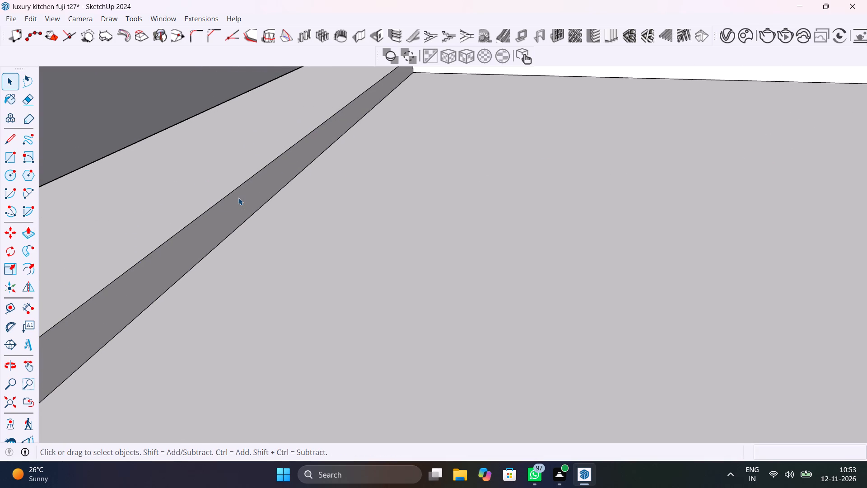
pyautogui.click(243, 205)
pyautogui.scroll(-6, 243, 205)
pyautogui.click(249, 211)
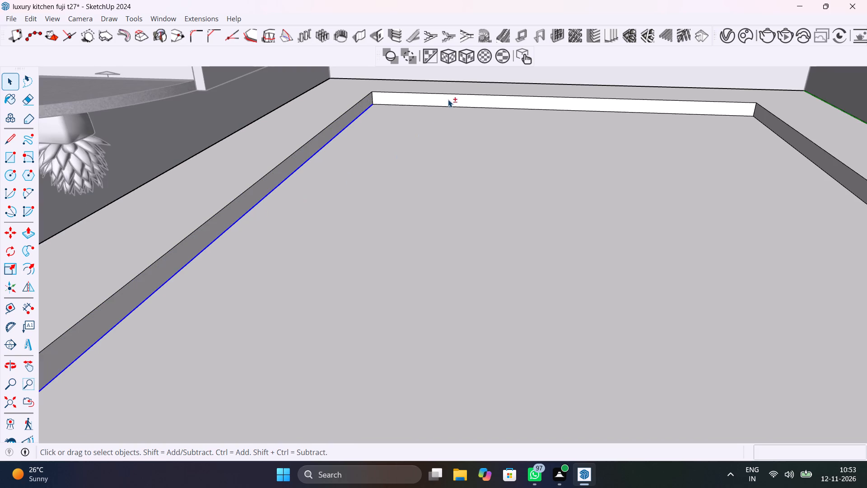
pyautogui.keyDown('shift'); pyautogui.click(465, 108); pyautogui.keyUp('shift')
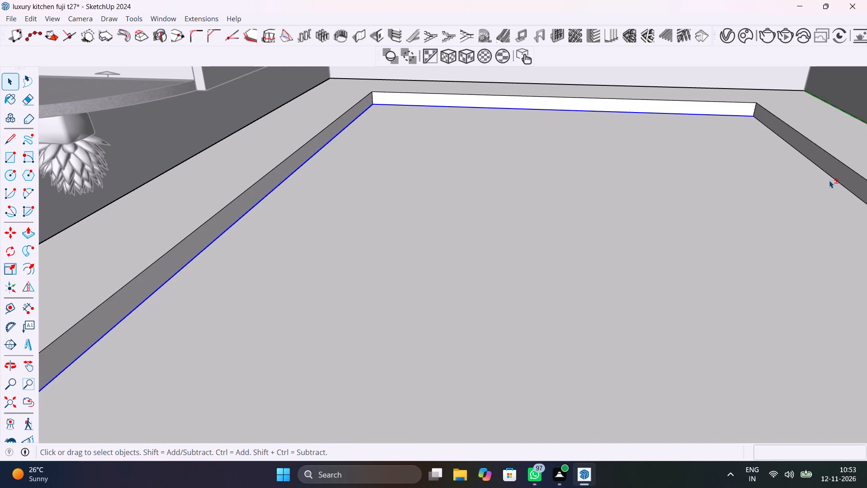
pyautogui.keyDown('shift'); pyautogui.click(842, 185); pyautogui.keyUp('shift')
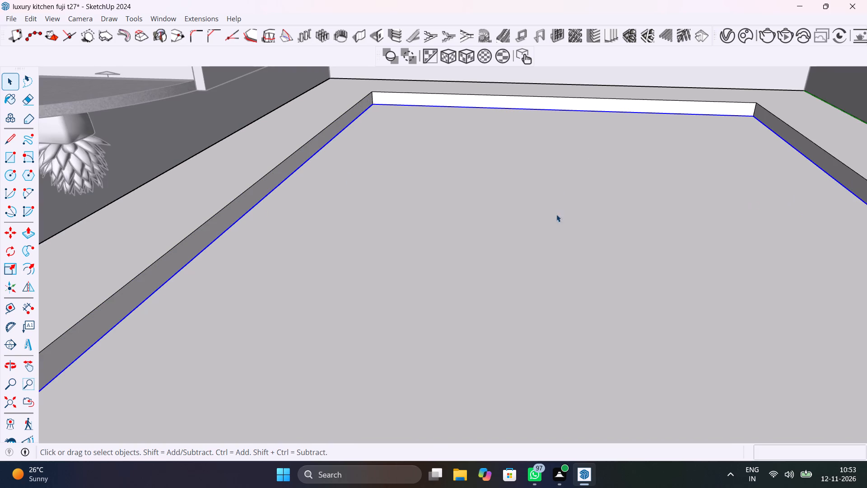
pyautogui.scroll(-3, 557, 191)
pyautogui.moveTo(572, 238); pyautogui.dragTo(518, 282, button='middle')
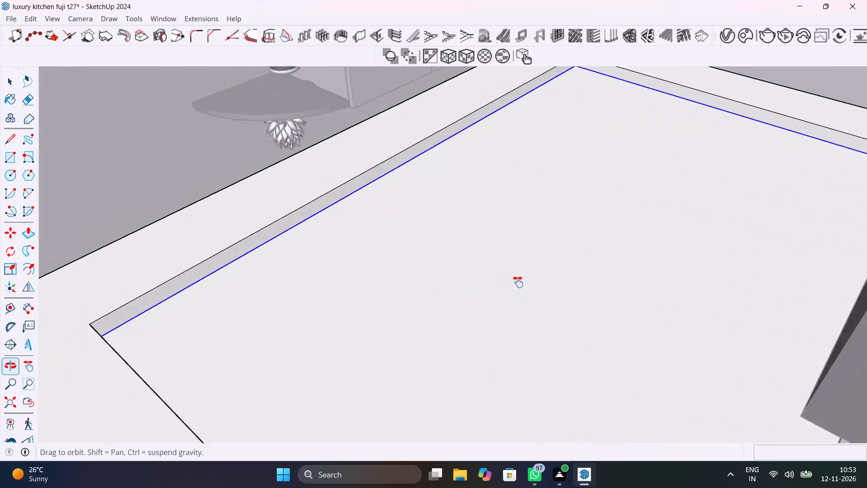
pyautogui.moveTo(518, 282); pyautogui.dragTo(569, 309, button='middle')
pyautogui.scroll(6, 273, 284)
pyautogui.moveTo(323, 312); pyautogui.dragTo(307, 307, button='middle')
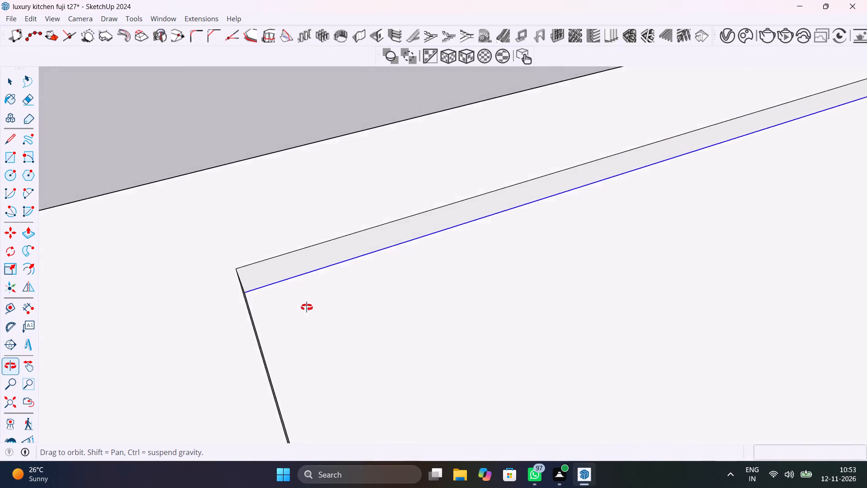
pyautogui.moveTo(307, 307); pyautogui.dragTo(205, 301, button='middle')
pyautogui.keyDown('shift'); pyautogui.click(248, 242); pyautogui.keyUp('shift')
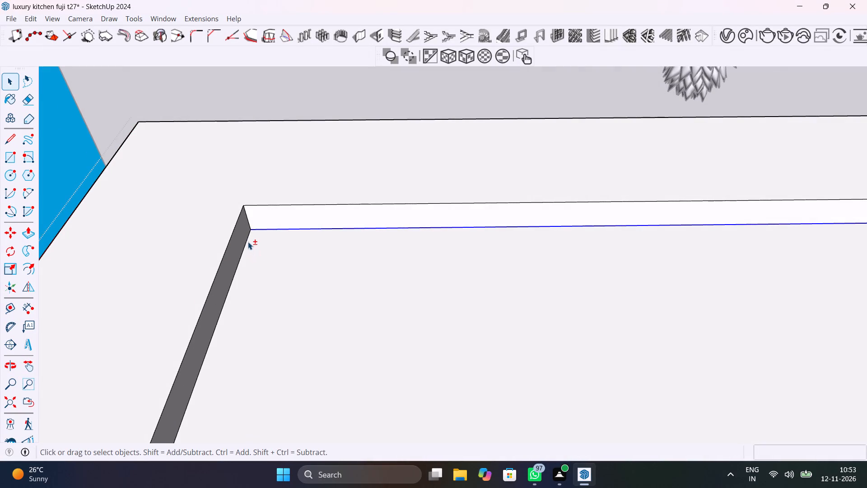
pyautogui.press('m')
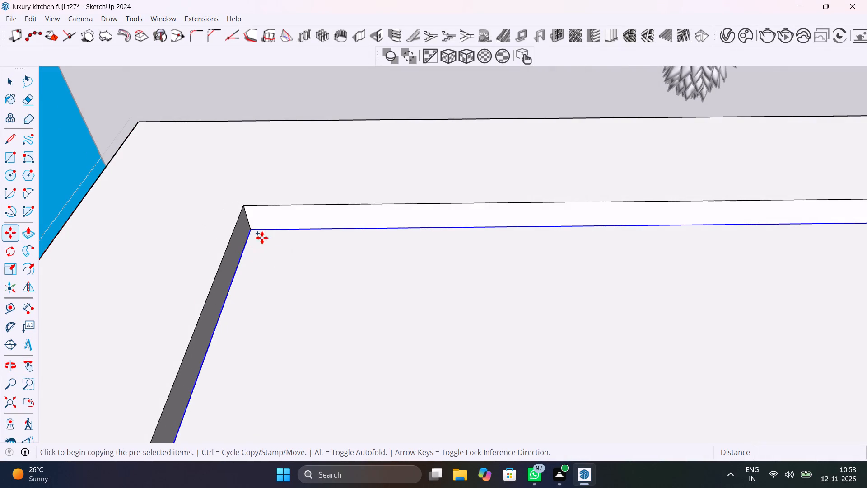
pyautogui.click(255, 232)
pyautogui.scroll(3, 252, 220)
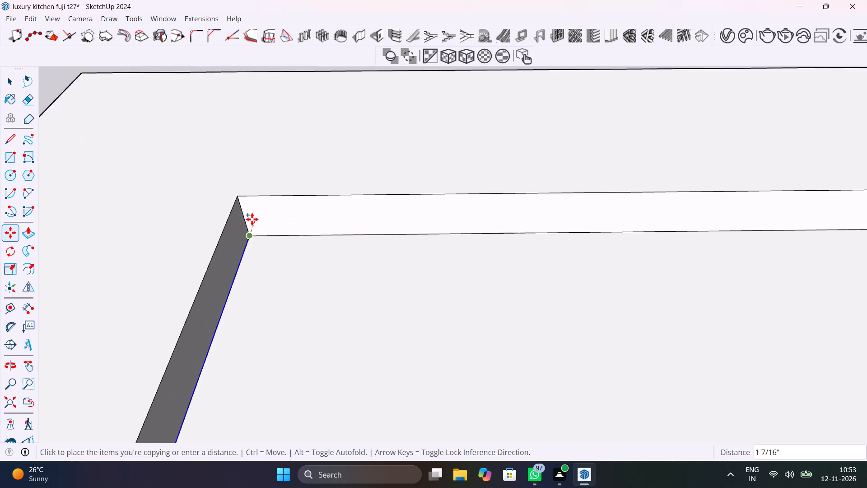
pyautogui.scroll(8, 252, 219)
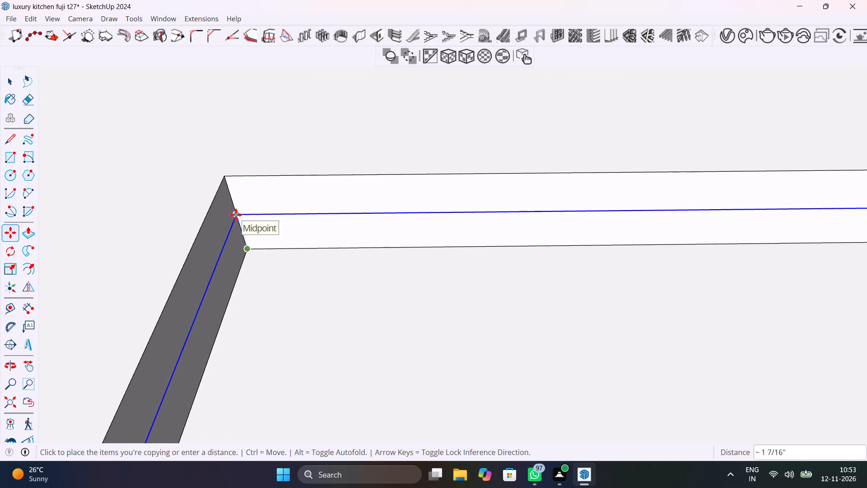
pyautogui.click(236, 215)
pyautogui.moveTo(311, 314); pyautogui.dragTo(631, 285, button='middle')
pyautogui.press('space')
# Select the upper strip of the recess's split side face along the refrigerator wall.
pyautogui.moveTo(508, 263); pyautogui.dragTo(483, 147, button='middle')
pyautogui.scroll(1, 483, 147)
pyautogui.moveTo(508, 314); pyautogui.dragTo(520, 130, button='middle')
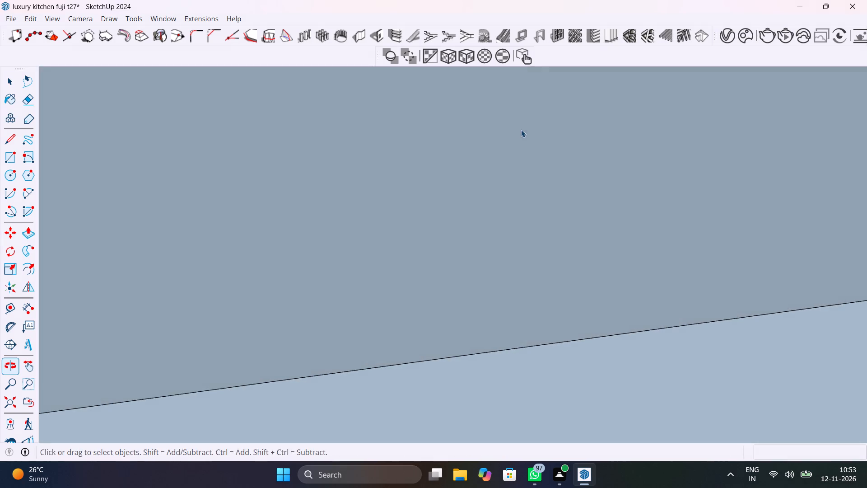
pyautogui.moveTo(520, 261); pyautogui.dragTo(499, 136, button='middle')
pyautogui.moveTo(518, 285); pyautogui.dragTo(504, 118, button='middle')
pyautogui.scroll(2, 504, 122)
pyautogui.moveTo(554, 272); pyautogui.dragTo(486, 133, button='middle')
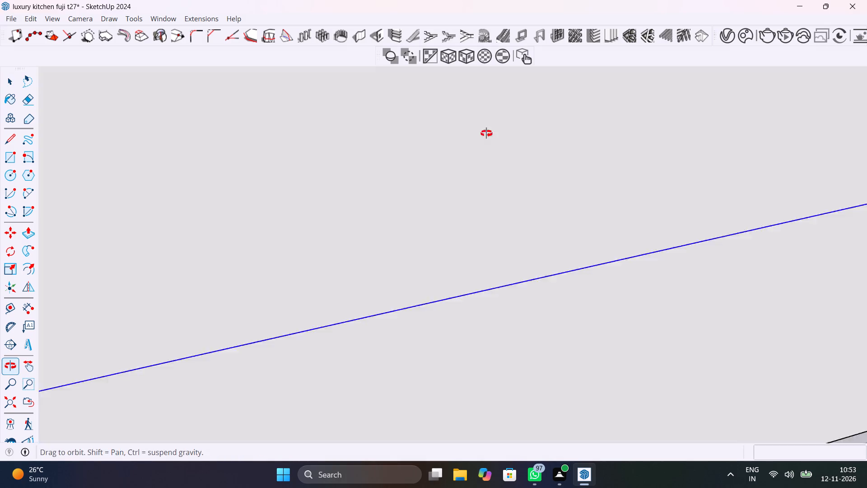
pyautogui.moveTo(486, 133); pyautogui.dragTo(484, 127, button='middle')
pyautogui.moveTo(530, 240); pyautogui.dragTo(506, 117, button='middle')
pyautogui.scroll(1, 506, 123)
pyautogui.moveTo(549, 246); pyautogui.dragTo(485, 89, button='middle')
pyautogui.scroll(1, 485, 89)
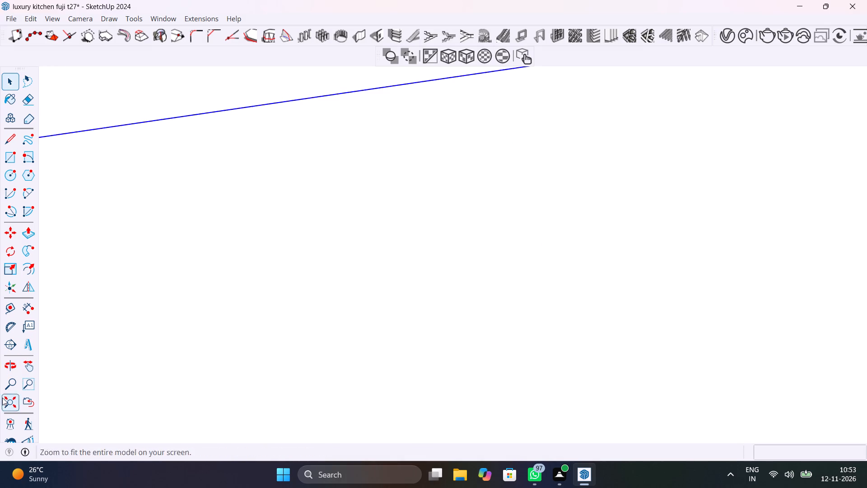
pyautogui.click(11, 402)
pyautogui.moveTo(436, 342); pyautogui.dragTo(52, 435, button='middle')
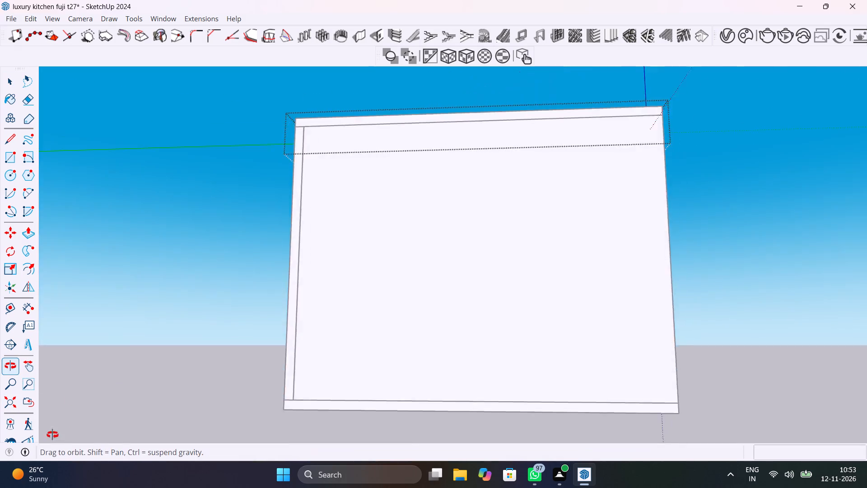
pyautogui.moveTo(52, 435); pyautogui.dragTo(19, 460, button='middle')
pyautogui.scroll(1, 19, 460)
pyautogui.moveTo(454, 336); pyautogui.dragTo(63, 287, button='middle')
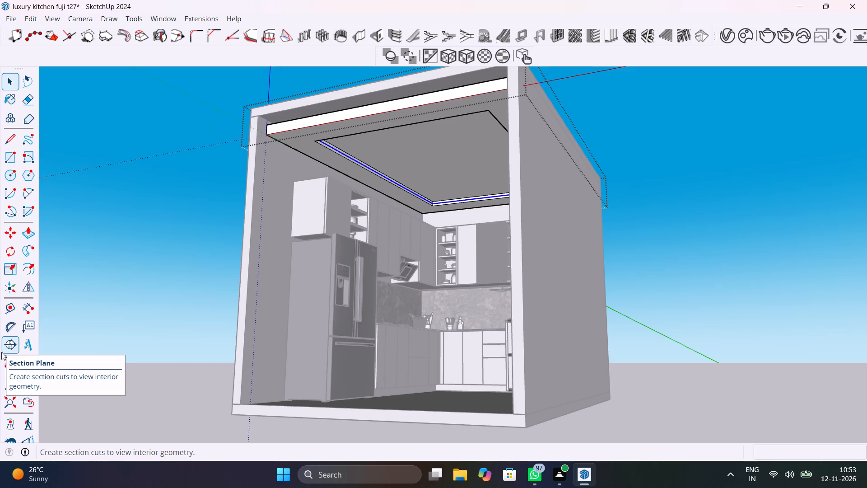
pyautogui.scroll(2, 341, 160)
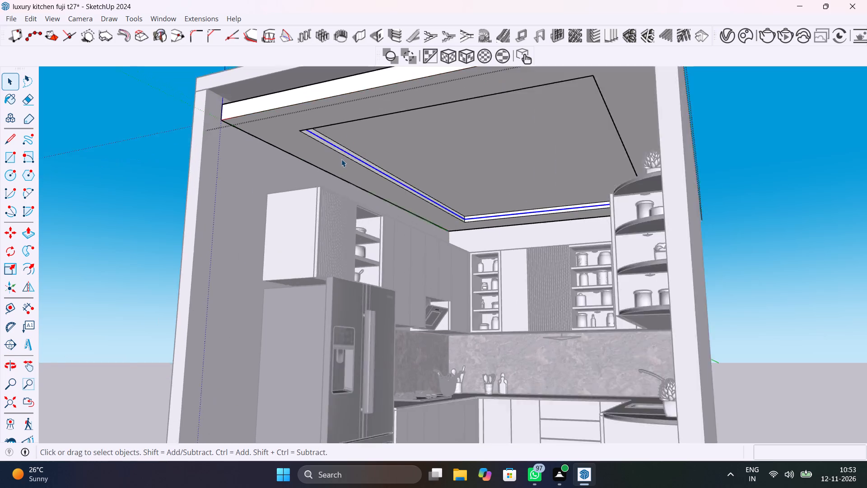
pyautogui.scroll(8, 341, 159)
pyautogui.moveTo(353, 166); pyautogui.dragTo(321, 201, button='middle')
pyautogui.scroll(10, 359, 176)
pyautogui.moveTo(424, 202); pyautogui.dragTo(358, 222, button='middle')
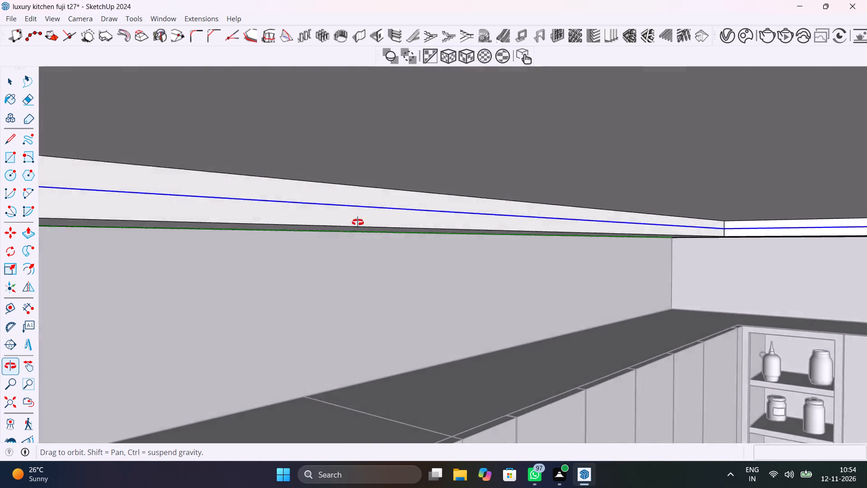
pyautogui.moveTo(358, 222); pyautogui.dragTo(373, 213, button='middle')
pyautogui.scroll(3, 374, 214)
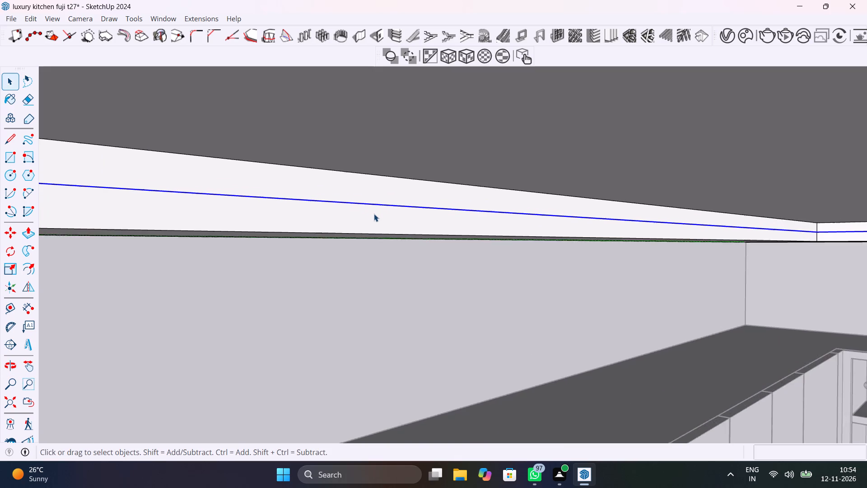
pyautogui.scroll(4, 374, 214)
pyautogui.moveTo(430, 211); pyautogui.dragTo(472, 242, button='middle')
pyautogui.moveTo(472, 238); pyautogui.dragTo(445, 285, button='middle')
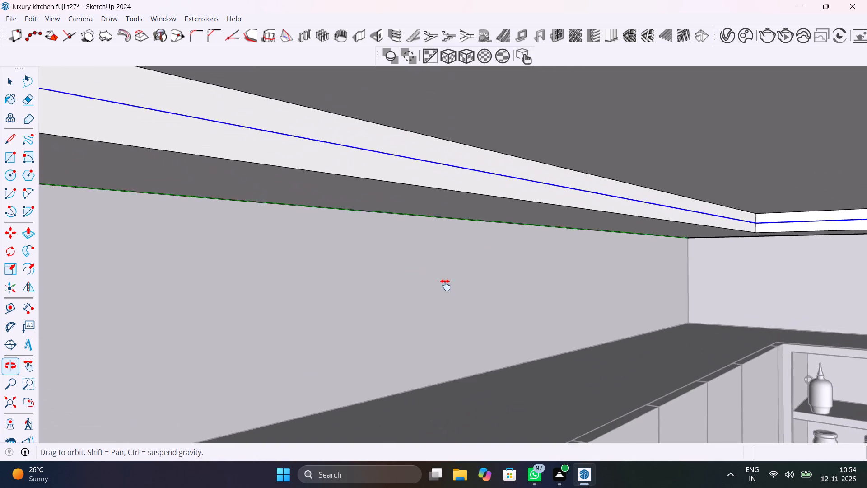
pyautogui.moveTo(445, 285); pyautogui.dragTo(447, 331, button='middle')
pyautogui.scroll(3, 436, 243)
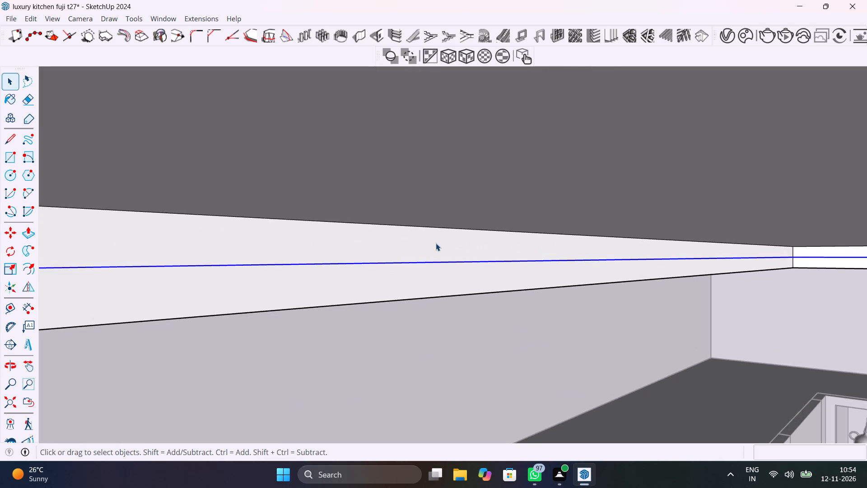
pyautogui.click(436, 243)
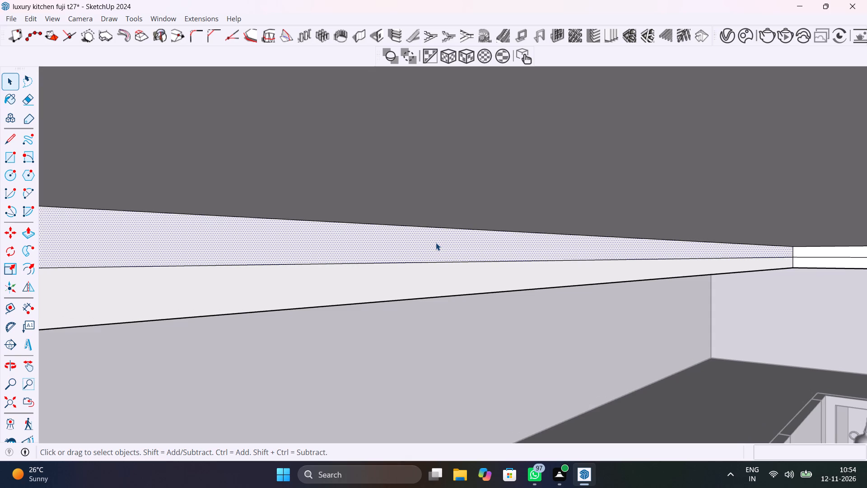
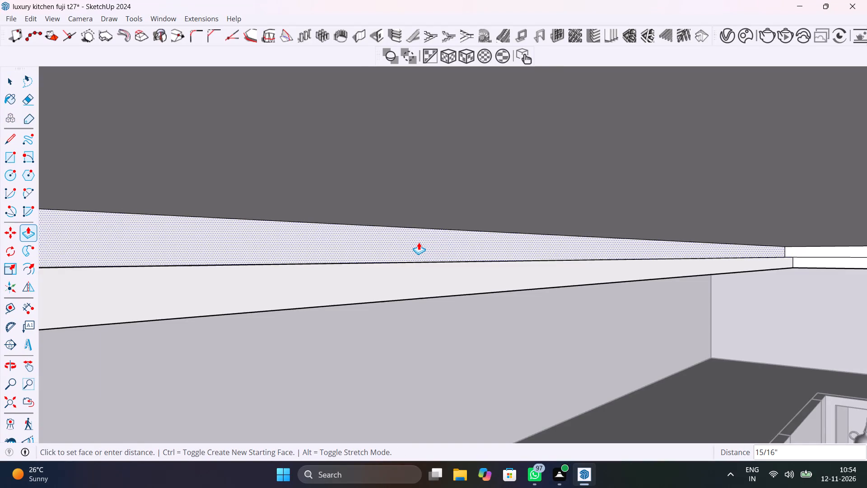
# Push the upper inner face on one long side of the false-ceiling recess by 3".
pyautogui.write('3"')
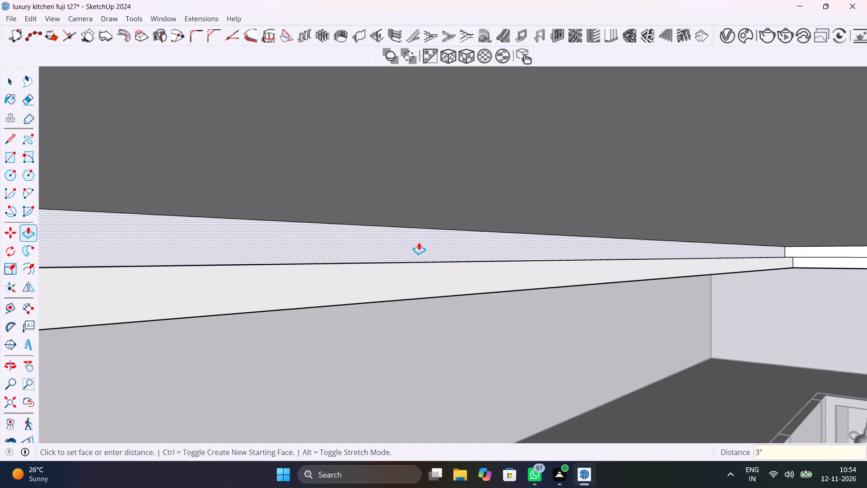
pyautogui.press('Return')
# Repeat the 3" push on the upper face of the adjoining side of the ceiling recess.
pyautogui.scroll(-6, 419, 242)
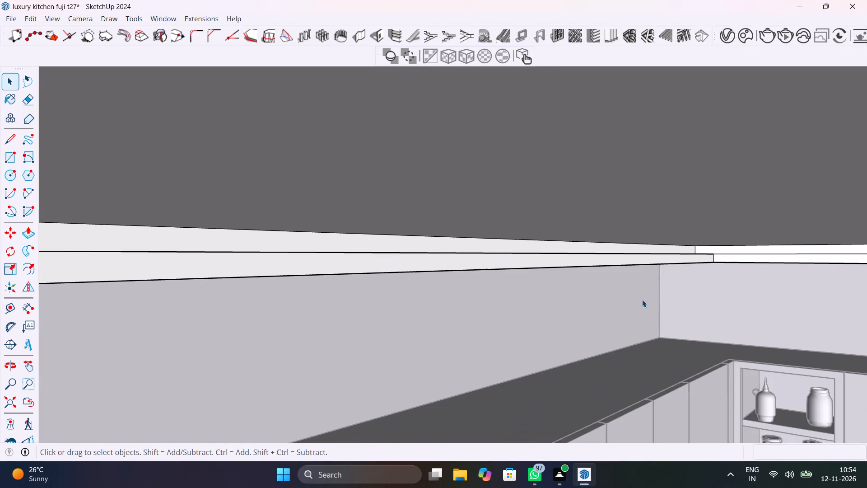
pyautogui.keyDown('shift'); pyautogui.moveTo(642, 300); pyautogui.dragTo(508, 304, button='middle'); pyautogui.keyUp('shift')
pyautogui.scroll(9, 755, 251)
pyautogui.press('p')
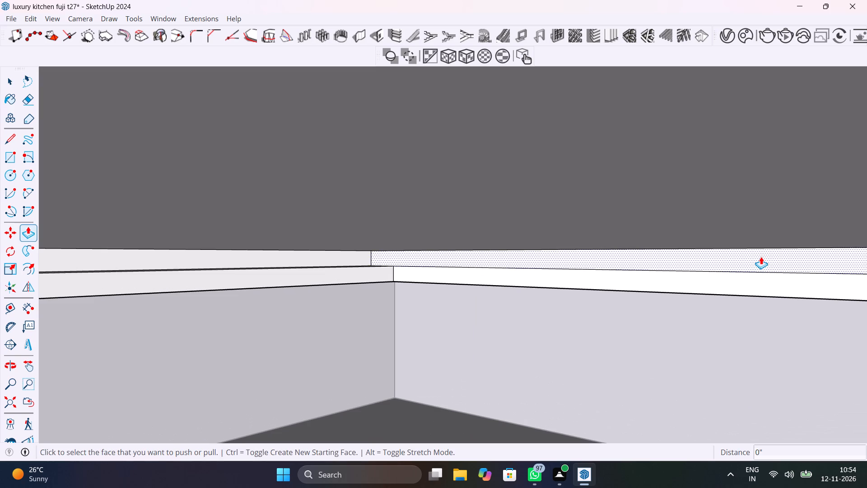
pyautogui.doubleClick(761, 257)
pyautogui.doubleClick(769, 257)
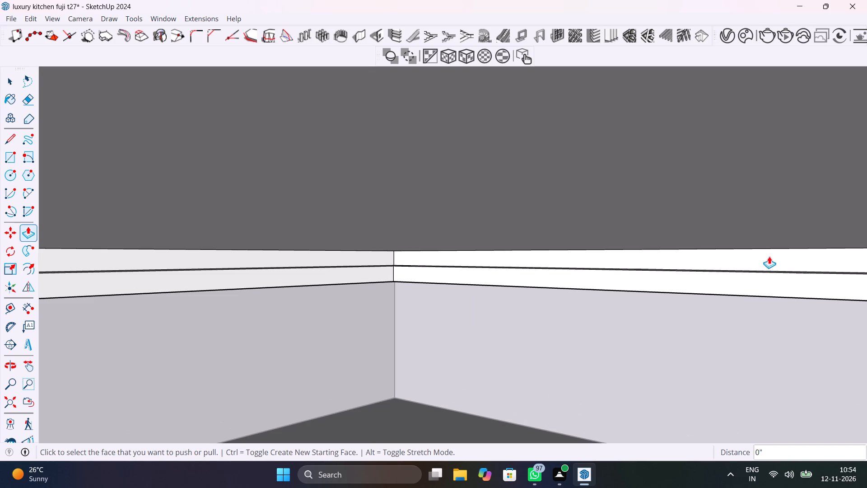
# Repeat the 3" push on the upper face of the third side of the ceiling recess.
pyautogui.moveTo(649, 282); pyautogui.dragTo(583, 280, button='middle')
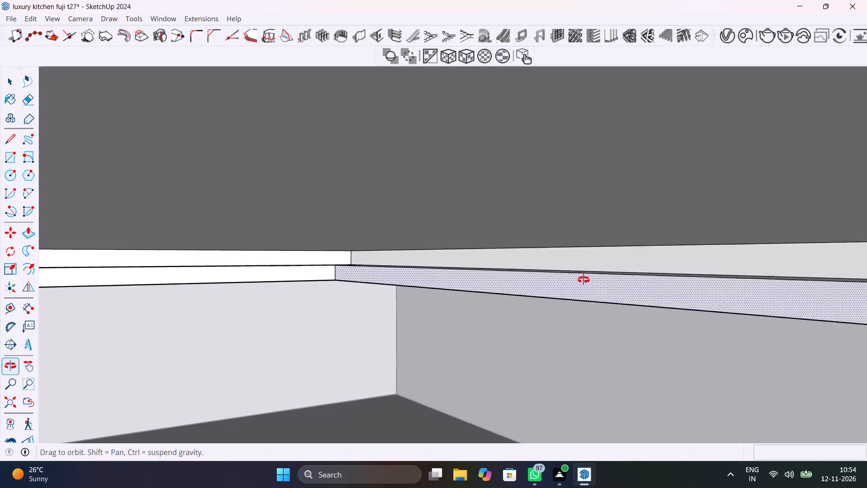
pyautogui.moveTo(583, 280); pyautogui.dragTo(734, 287, button='middle')
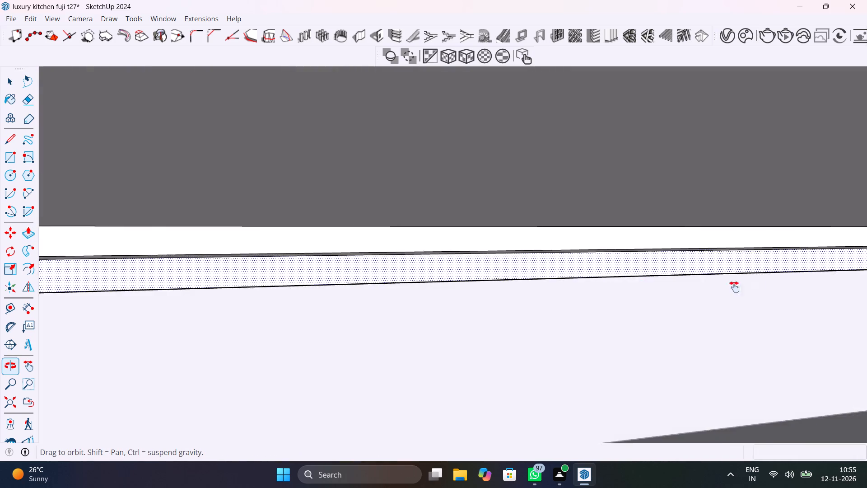
pyautogui.moveTo(734, 287); pyautogui.dragTo(461, 257, button='middle')
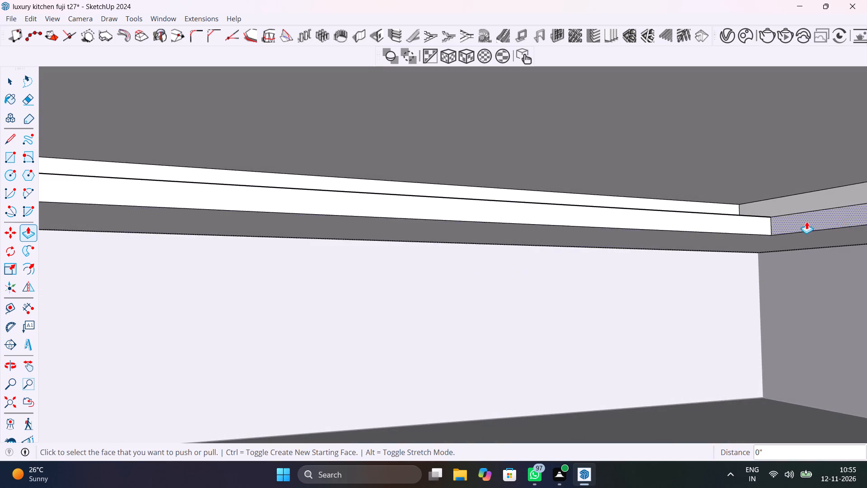
pyautogui.keyDown('shift'); pyautogui.moveTo(856, 215); pyautogui.dragTo(567, 265, button='middle'); pyautogui.keyUp('shift')
pyautogui.scroll(1, 567, 266)
pyautogui.doubleClick(601, 244)
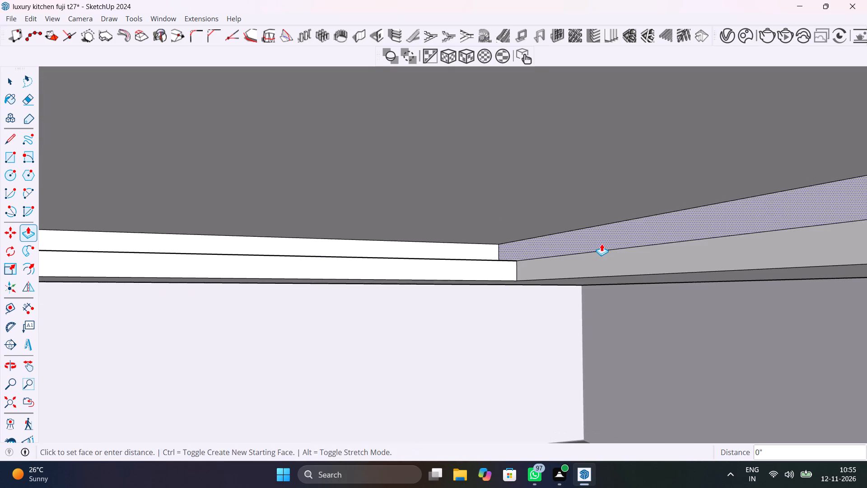
# Repeat the 3" push on the upper face of the remaining side of the ceiling recess.
pyautogui.keyDown('shift'); pyautogui.moveTo(634, 272); pyautogui.dragTo(650, 321, button='middle'); pyautogui.keyUp('shift')
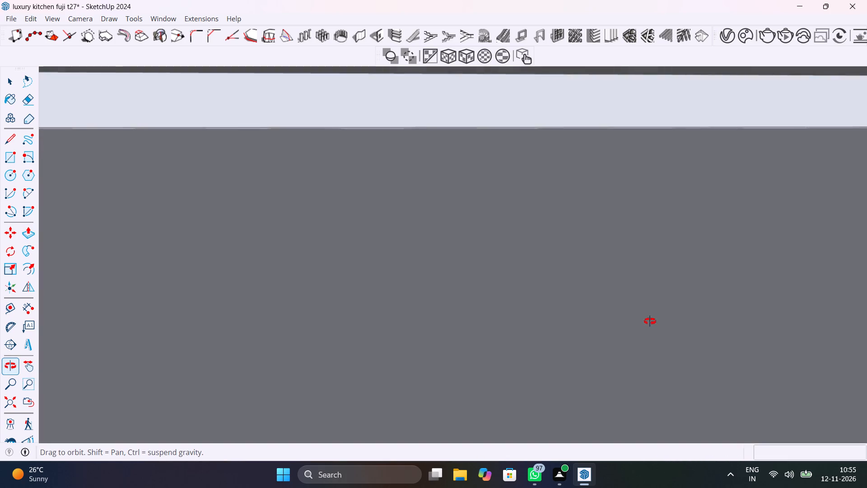
pyautogui.keyDown('shift'); pyautogui.moveTo(650, 321); pyautogui.dragTo(562, 271, button='middle'); pyautogui.keyUp('shift')
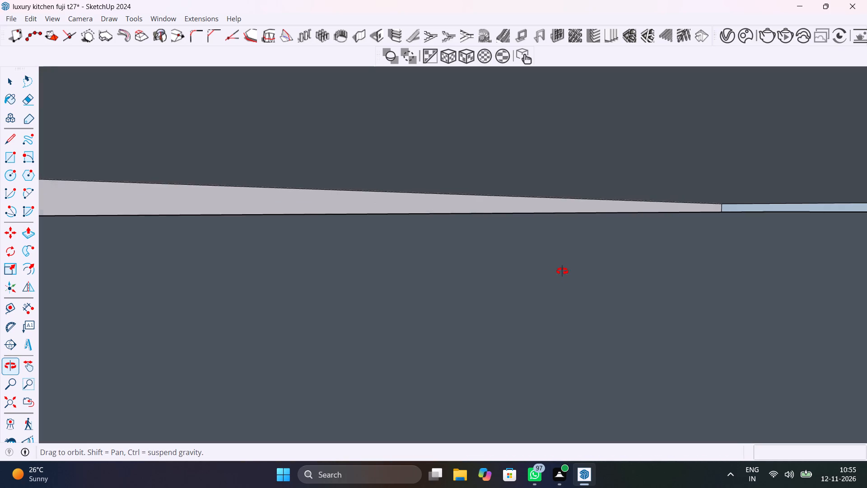
pyautogui.keyDown('shift'); pyautogui.moveTo(562, 271); pyautogui.dragTo(260, 233, button='middle'); pyautogui.keyUp('shift')
pyautogui.moveTo(713, 357); pyautogui.dragTo(649, 278, button='middle')
pyautogui.scroll(-20, 653, 286)
pyautogui.scroll(-20, 653, 286)
pyautogui.scroll(-5, 653, 286)
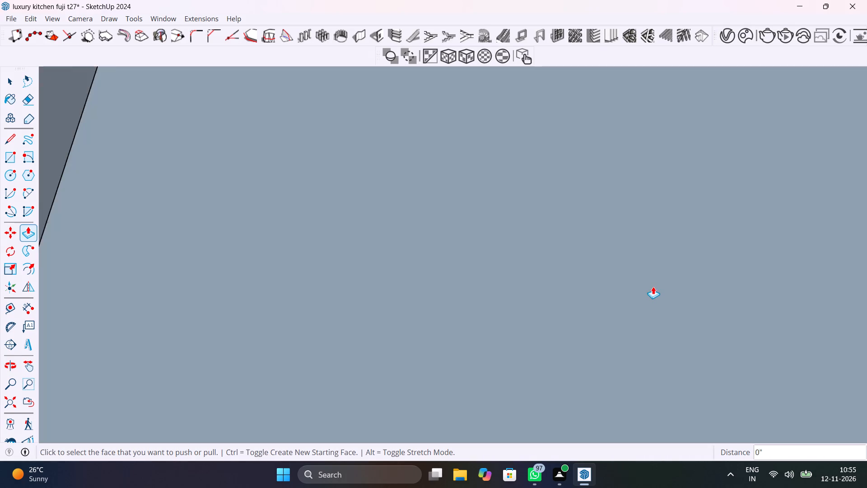
pyautogui.scroll(-19, 653, 286)
pyautogui.click(11, 402)
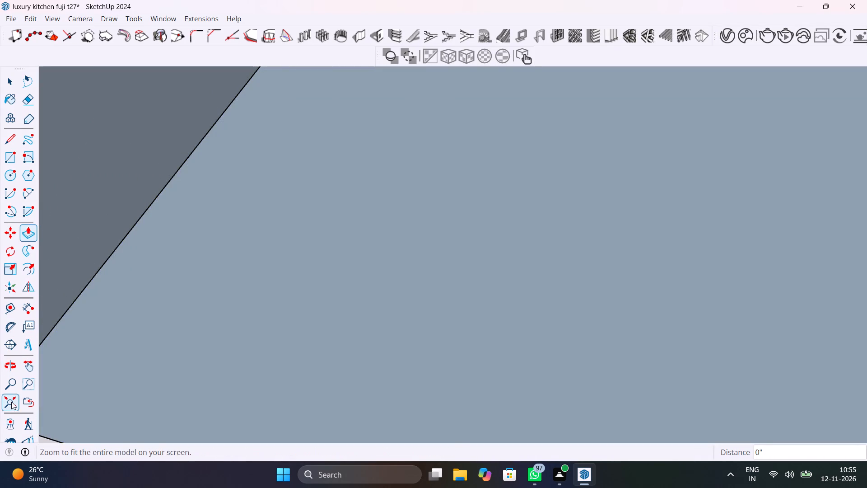
pyautogui.moveTo(550, 324); pyautogui.dragTo(0, 434, button='middle')
pyautogui.moveTo(452, 322); pyautogui.dragTo(509, 286, button='middle')
pyautogui.scroll(1, 453, 320)
pyautogui.scroll(6, 498, 192)
pyautogui.keyDown('shift'); pyautogui.moveTo(495, 190); pyautogui.dragTo(537, 241, button='middle'); pyautogui.keyUp('shift')
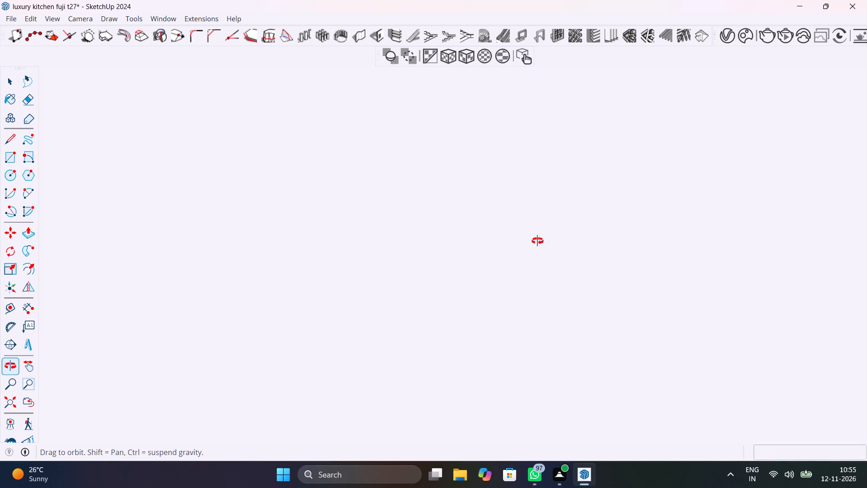
pyautogui.keyDown('shift'); pyautogui.moveTo(537, 241); pyautogui.dragTo(421, 236, button='middle'); pyautogui.keyUp('shift')
pyautogui.scroll(8, 307, 237)
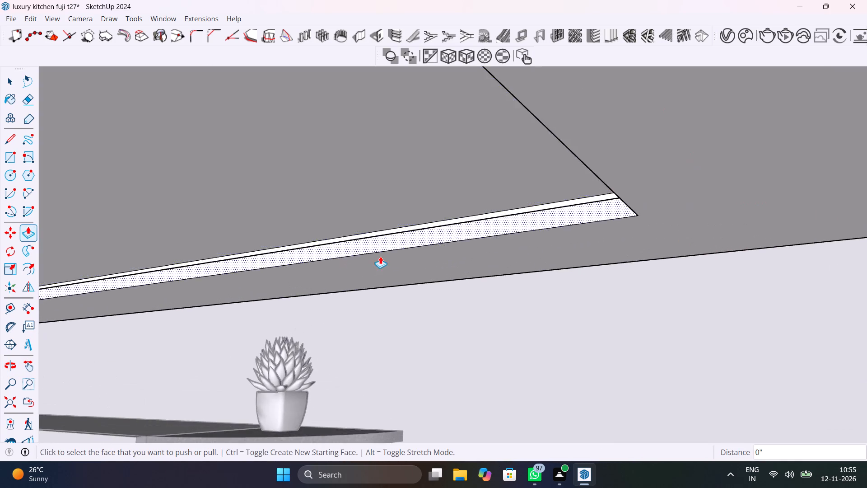
pyautogui.moveTo(380, 256); pyautogui.dragTo(586, 301, button='middle')
pyautogui.doubleClick(778, 263)
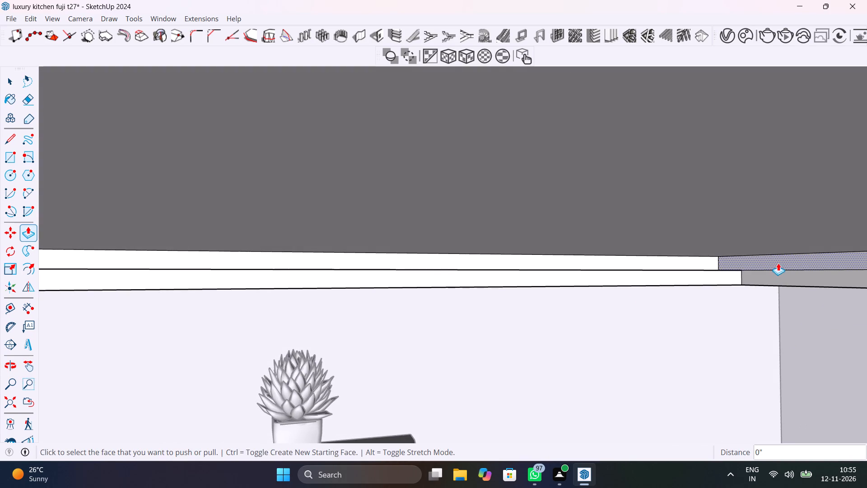
pyautogui.press('space')
# Examine the false ceiling and its stepped recess from the open front of the kitchen.
pyautogui.scroll(-1, 758, 354)
pyautogui.moveTo(755, 351); pyautogui.dragTo(371, 318, button='middle')
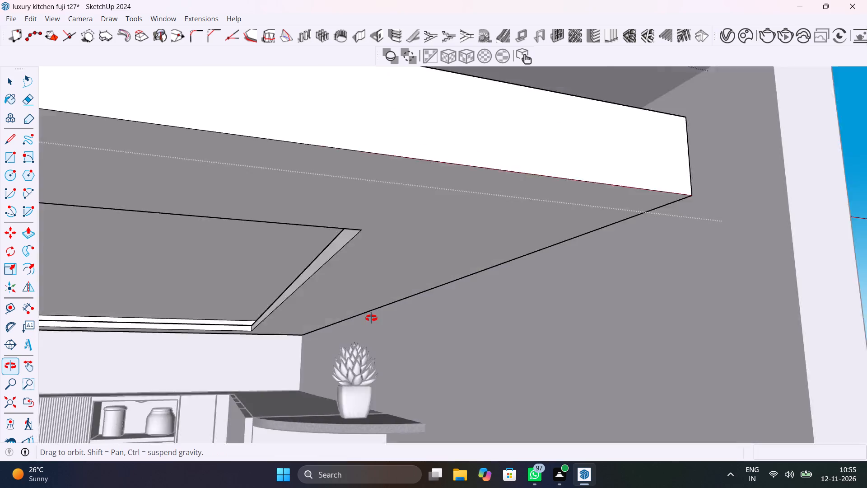
pyautogui.moveTo(371, 318); pyautogui.dragTo(370, 319, button='middle')
pyautogui.scroll(-7, 370, 320)
pyautogui.click(638, 273)
pyautogui.keyDown('shift'); pyautogui.moveTo(292, 330); pyautogui.dragTo(482, 293, button='middle'); pyautogui.keyUp('shift')
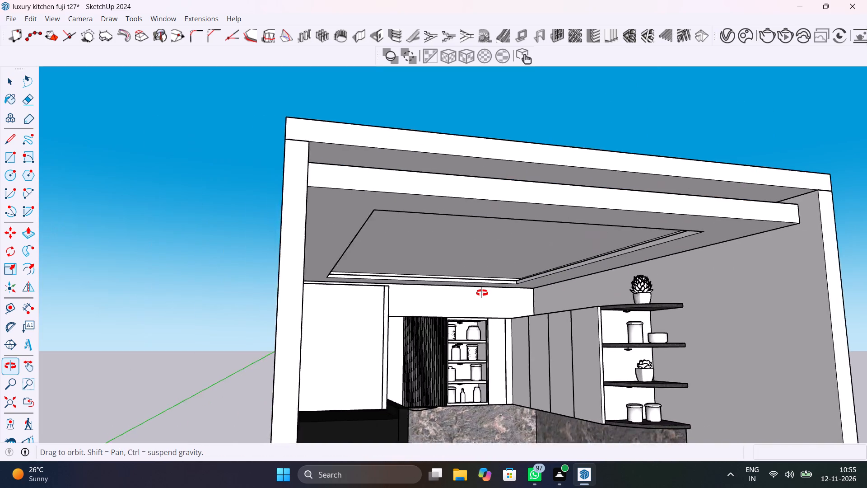
pyautogui.keyDown('shift'); pyautogui.moveTo(482, 293); pyautogui.dragTo(375, 332, button='middle'); pyautogui.keyUp('shift')
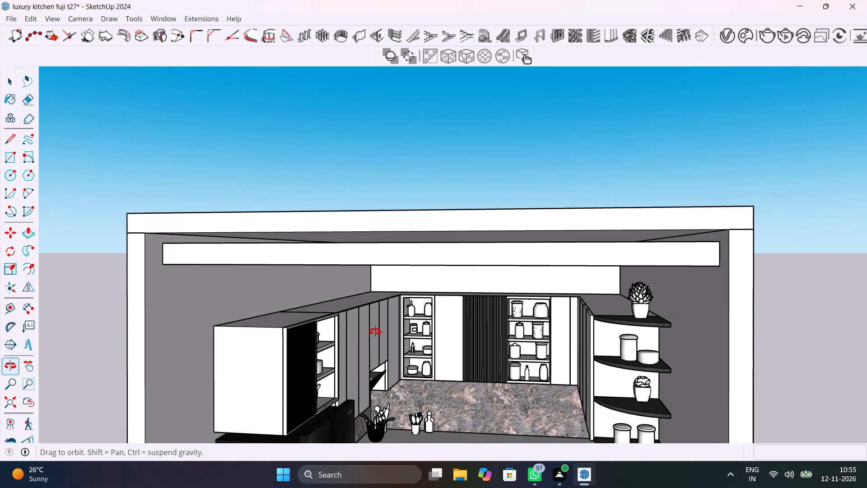
pyautogui.keyDown('shift'); pyautogui.moveTo(375, 332); pyautogui.dragTo(411, 331, button='middle'); pyautogui.keyUp('shift')
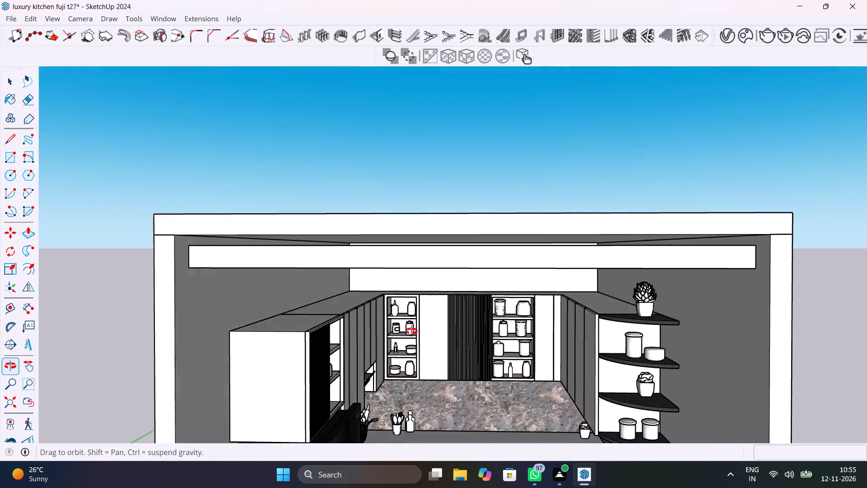
pyautogui.keyDown('shift'); pyautogui.moveTo(411, 331); pyautogui.dragTo(455, 287, button='middle'); pyautogui.keyUp('shift')
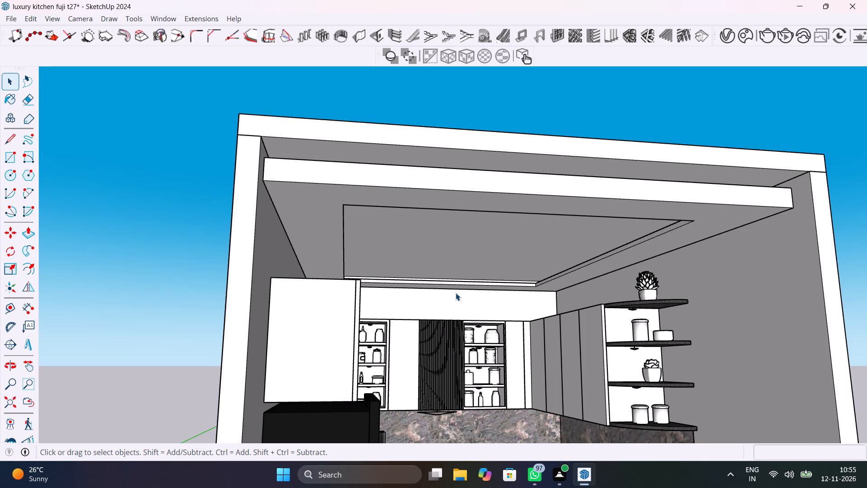
pyautogui.click(304, 206)
pyautogui.moveTo(305, 205); pyautogui.dragTo(306, 218, button='middle')
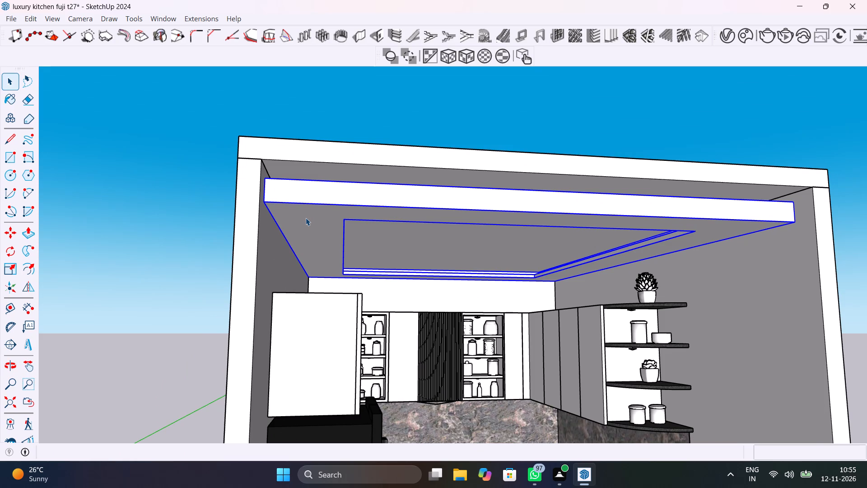
pyautogui.click(197, 207)
# Hide the roof slab group above the kitchen.
pyautogui.moveTo(209, 216); pyautogui.dragTo(294, 313, button='middle')
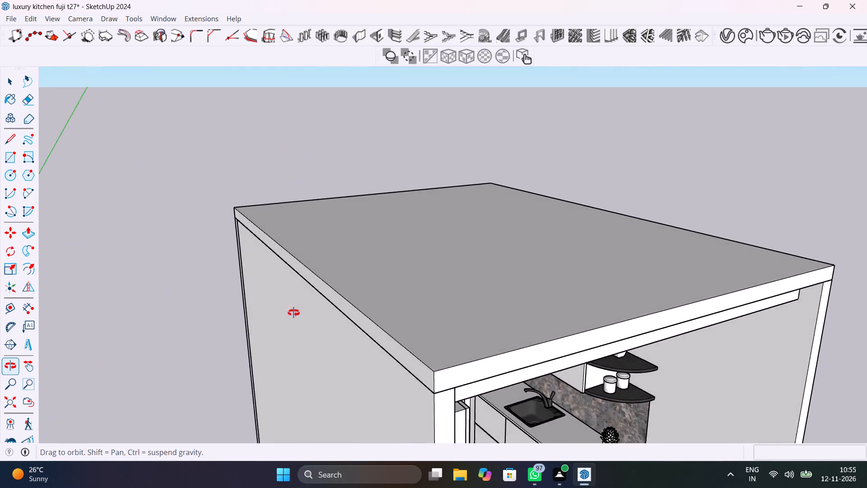
pyautogui.moveTo(294, 313); pyautogui.dragTo(300, 288, button='middle')
pyautogui.scroll(-1, 300, 295)
pyautogui.click(458, 315)
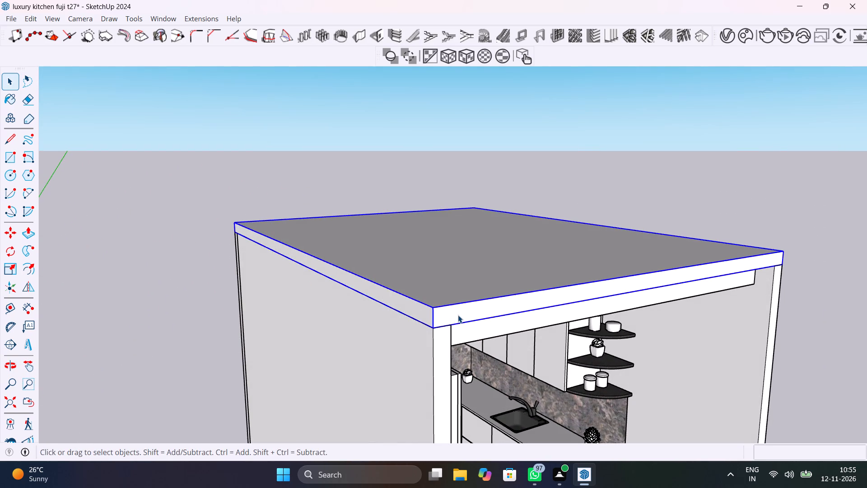
pyautogui.rightClick(458, 315)
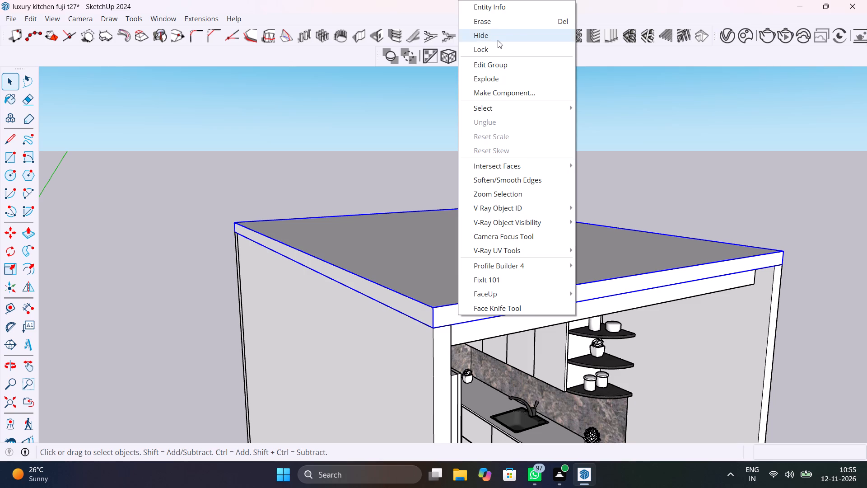
pyautogui.click(498, 39)
# Inside the left side wall group, push the wall's top face down 2" to the false ceiling's top level.
pyautogui.moveTo(518, 250); pyautogui.dragTo(401, 286, button='middle')
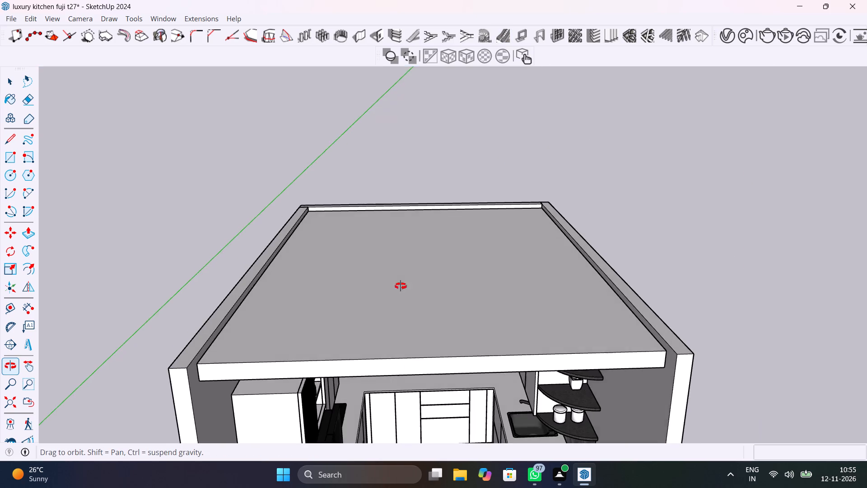
pyautogui.moveTo(401, 286); pyautogui.dragTo(406, 290, button='middle')
pyautogui.click(219, 339)
pyautogui.tripleClick(219, 339)
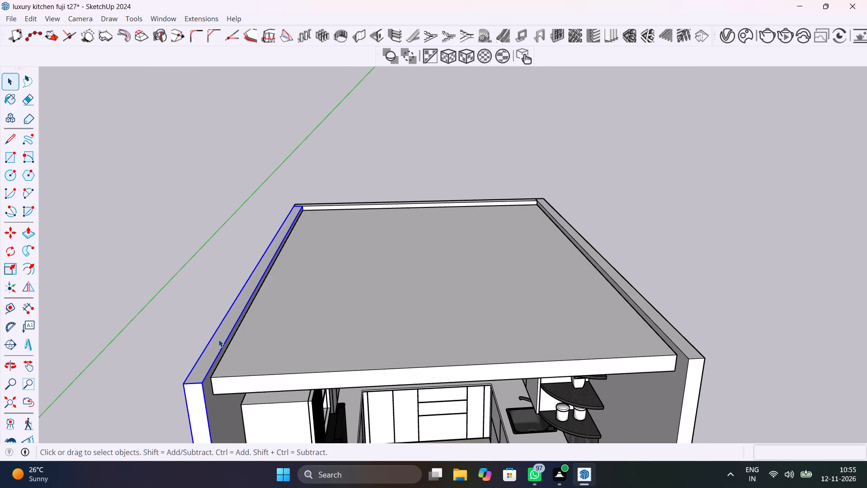
pyautogui.click(219, 340)
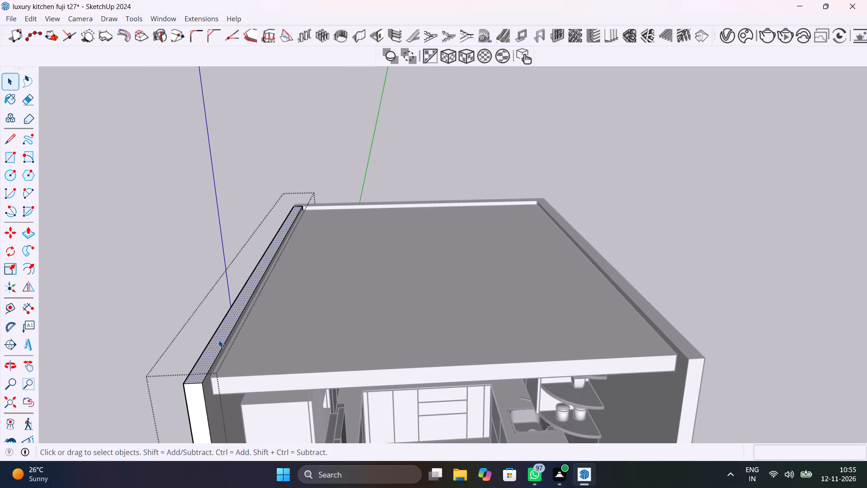
pyautogui.press('p')
pyautogui.click(219, 340)
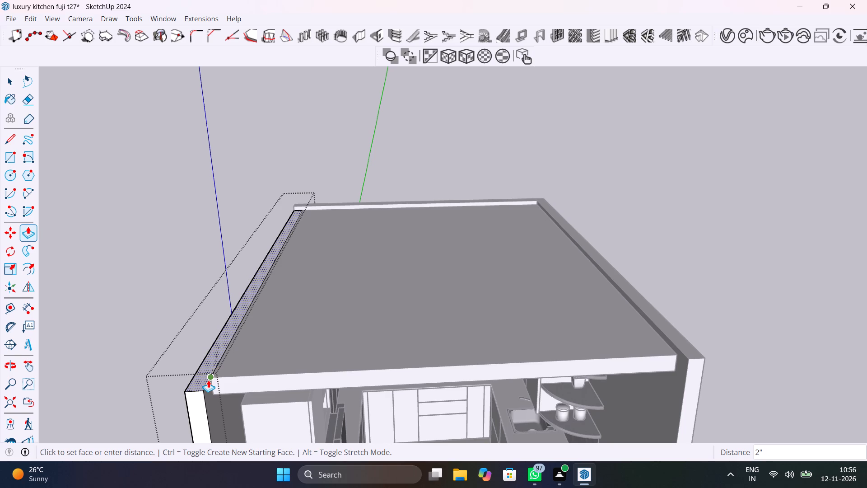
pyautogui.click(208, 380)
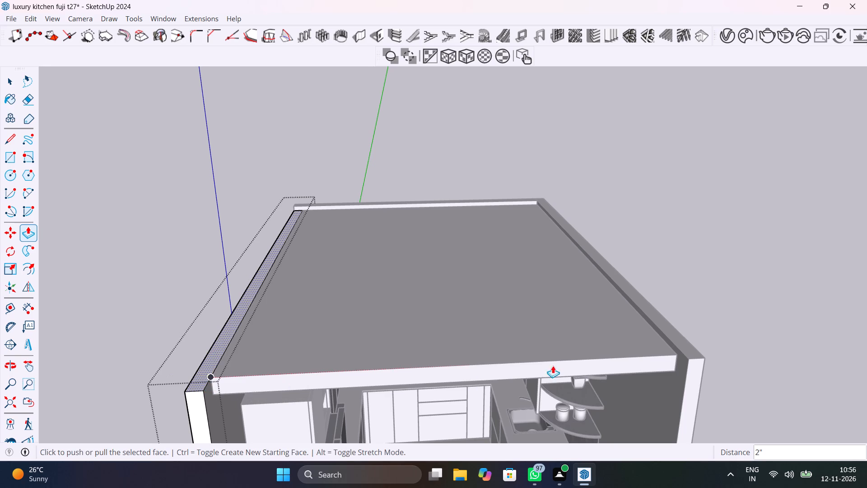
# Inside the right side wall group, push the wall's top face down 2" to the false ceiling's top level.
pyautogui.press('space')
pyautogui.click(686, 348)
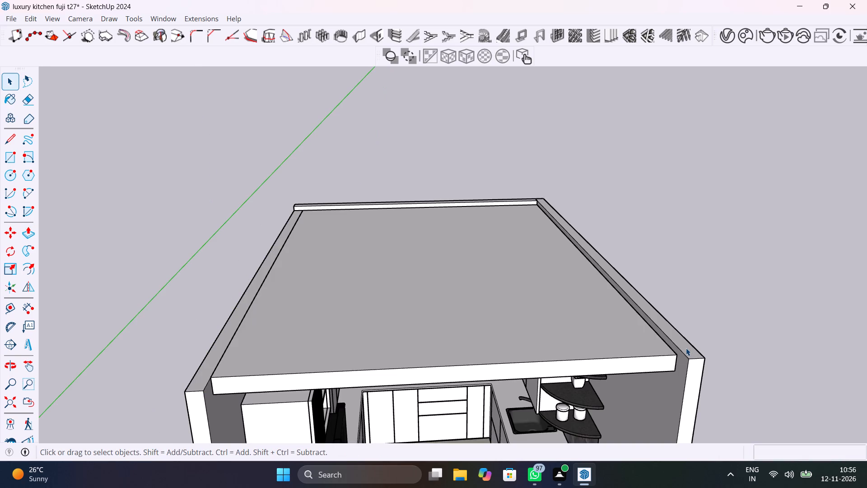
pyautogui.doubleClick(686, 348)
pyautogui.press('p')
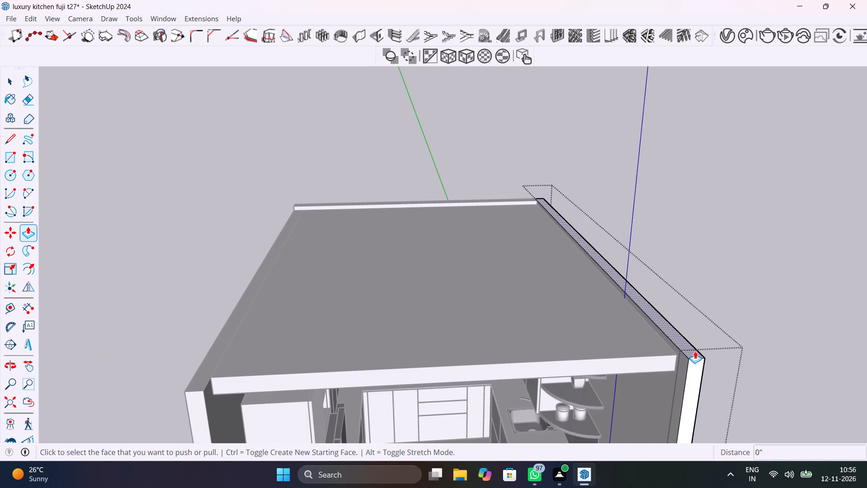
pyautogui.click(695, 351)
pyautogui.click(674, 352)
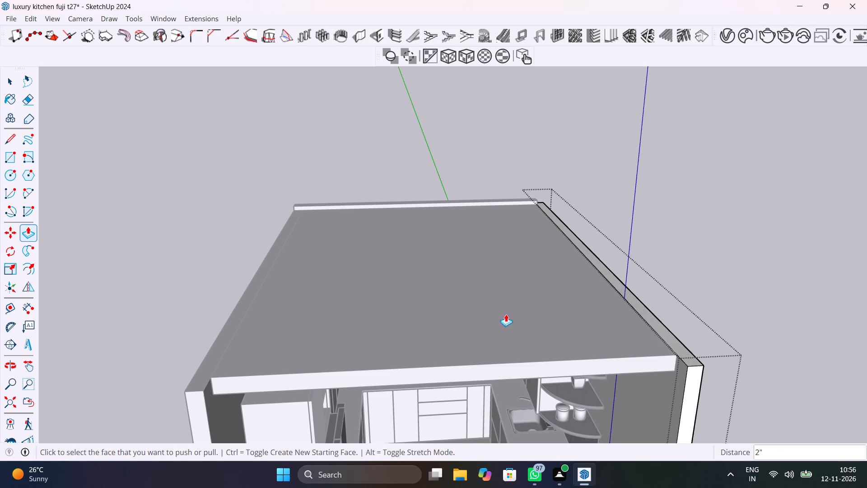
# Inside the back wall group, push the wall's top face down 2" to the false ceiling's top level, then close the group.
pyautogui.moveTo(240, 259); pyautogui.dragTo(663, 312, button='middle')
pyautogui.press('space')
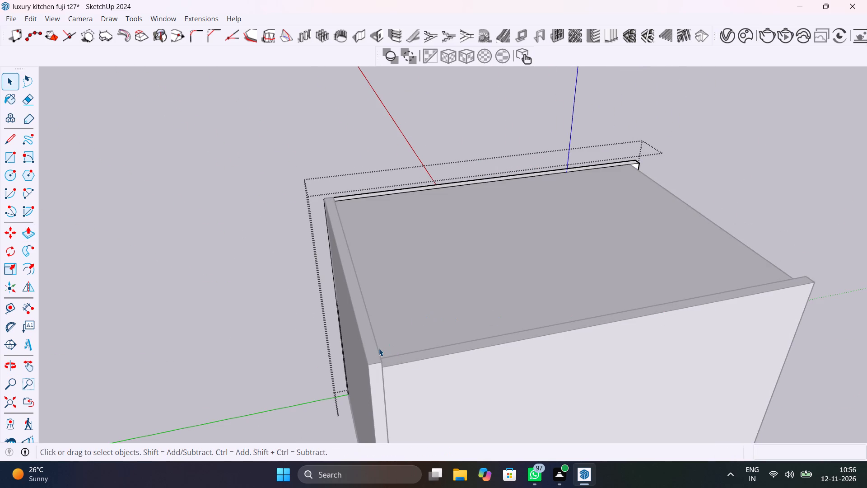
pyautogui.click(374, 350)
pyautogui.doubleClick(373, 350)
pyautogui.click(373, 349)
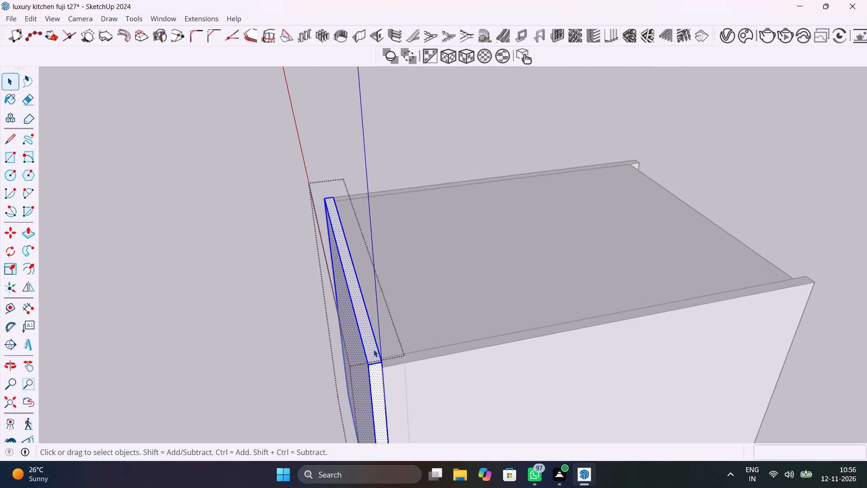
pyautogui.click(373, 349)
pyautogui.press('p')
pyautogui.click(373, 349)
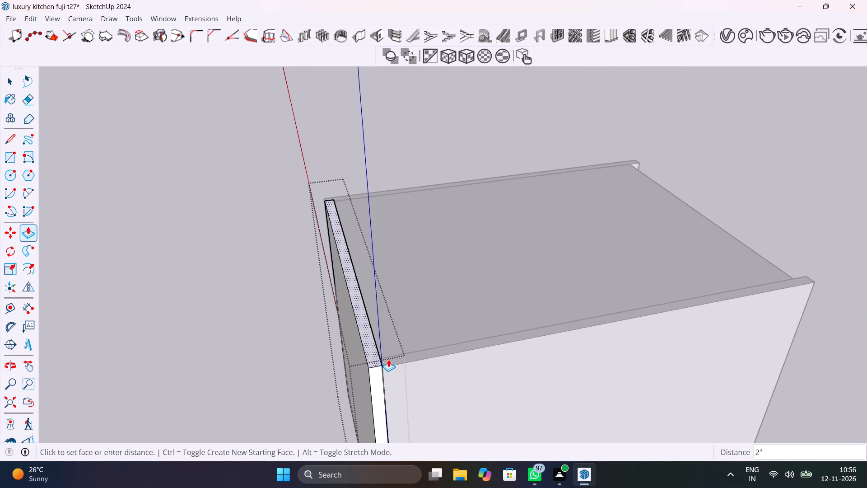
pyautogui.click(389, 361)
pyautogui.press('space')
pyautogui.click(274, 366)
# Save the kitchen model.
pyautogui.moveTo(345, 378); pyautogui.dragTo(295, 331, button='middle')
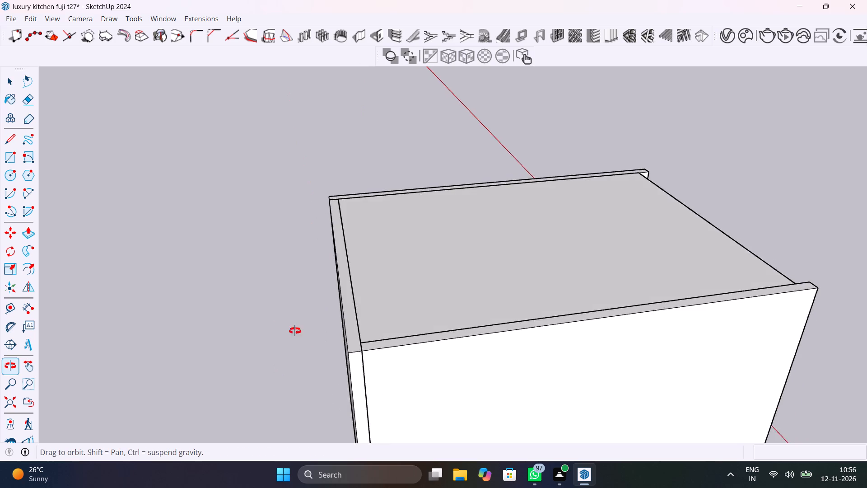
pyautogui.moveTo(295, 331); pyautogui.dragTo(0, 287, button='middle')
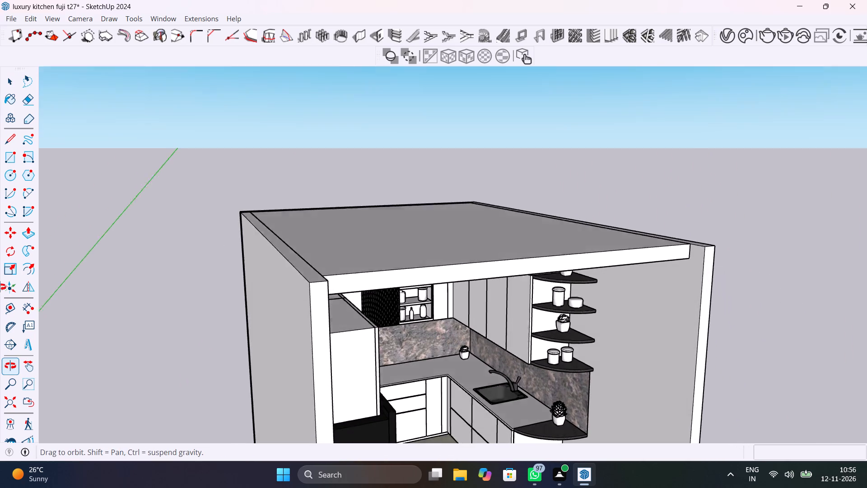
pyautogui.moveTo(0, 287); pyautogui.dragTo(0, 282, button='middle')
pyautogui.moveTo(577, 288); pyautogui.dragTo(457, 244, button='middle')
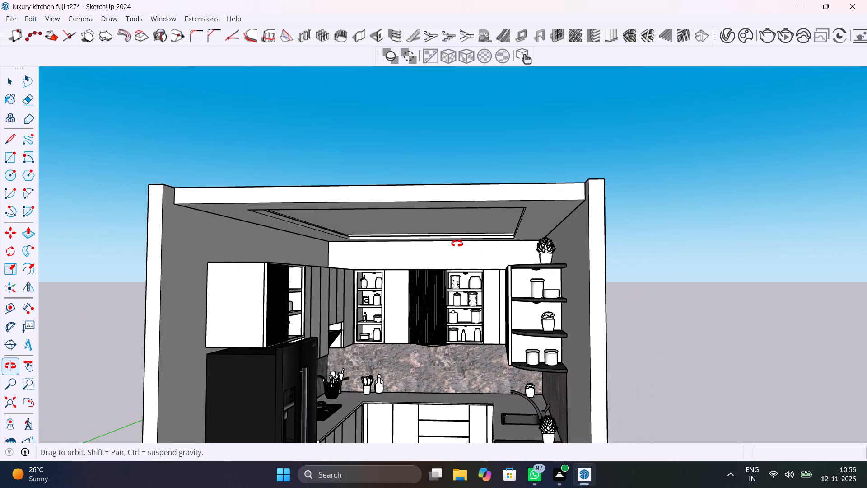
pyautogui.moveTo(457, 244); pyautogui.dragTo(517, 312, button='middle')
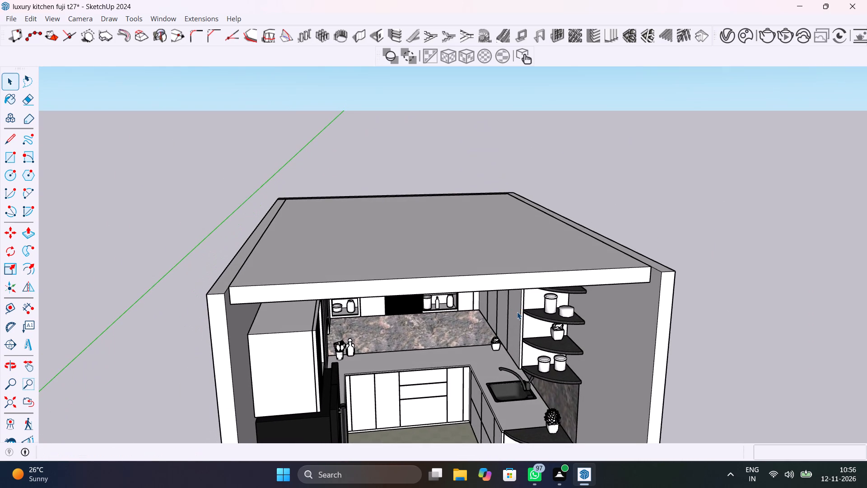
pyautogui.hotkey('ctrl', 's')
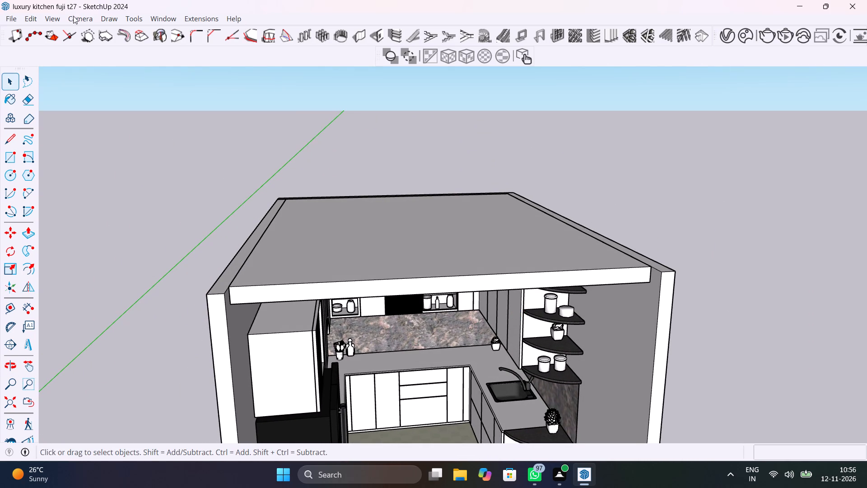
# Unhide the last hidden object, the roof slab above the kitchen.
pyautogui.click(33, 21)
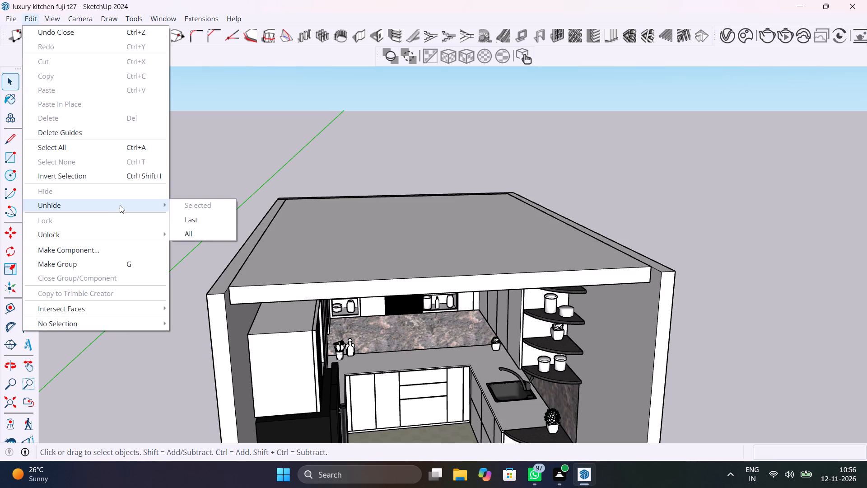
pyautogui.click(189, 226)
# Move the false ceiling group straight down about 4" between the side walls.
pyautogui.moveTo(367, 253); pyautogui.dragTo(369, 191, button='middle')
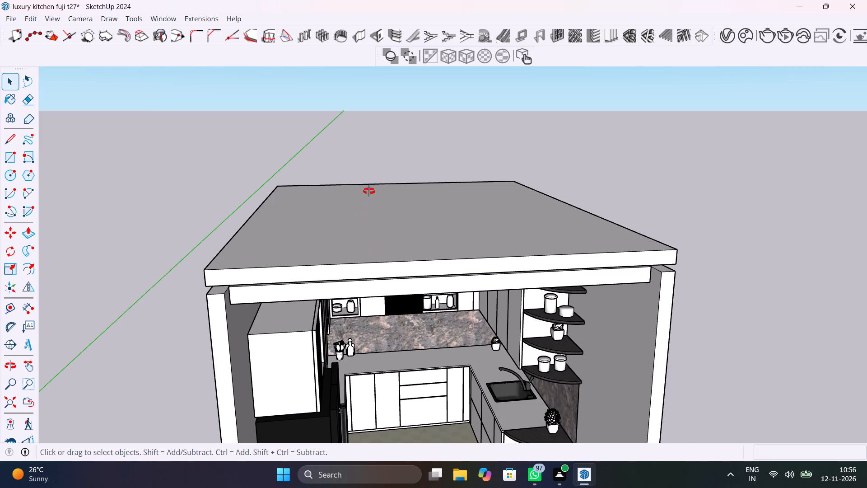
pyautogui.moveTo(369, 191); pyautogui.dragTo(366, 188, button='middle')
pyautogui.click(359, 197)
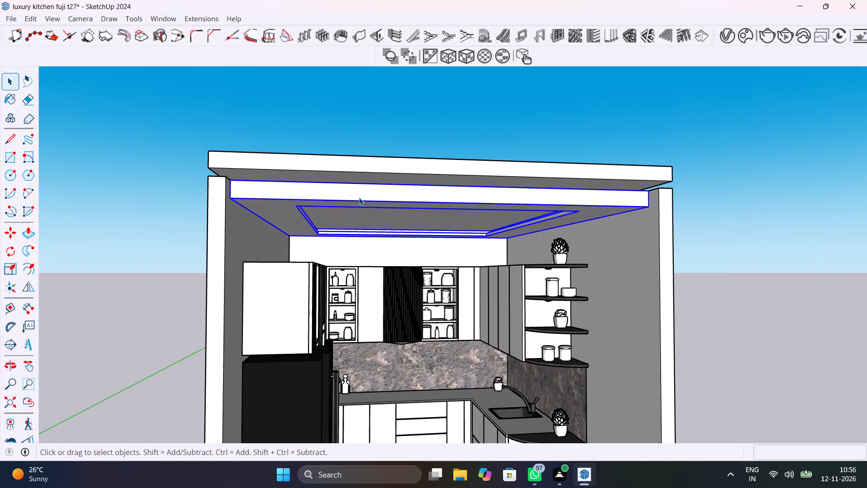
pyautogui.press('m')
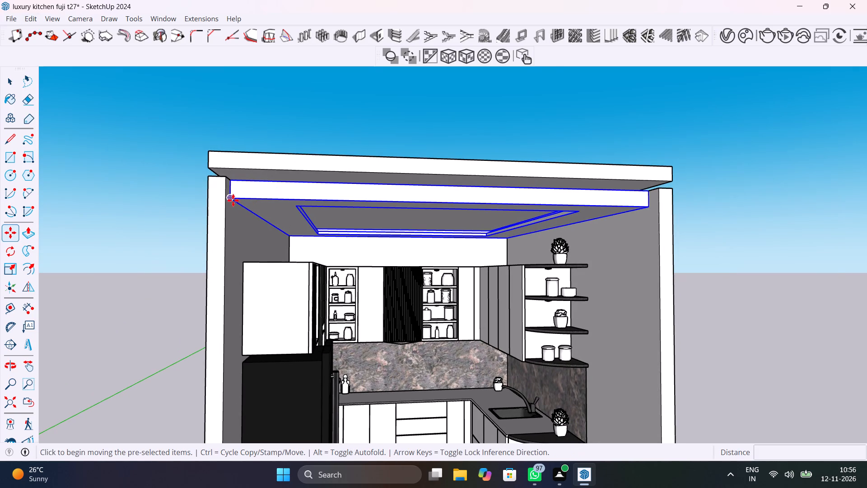
pyautogui.click(230, 199)
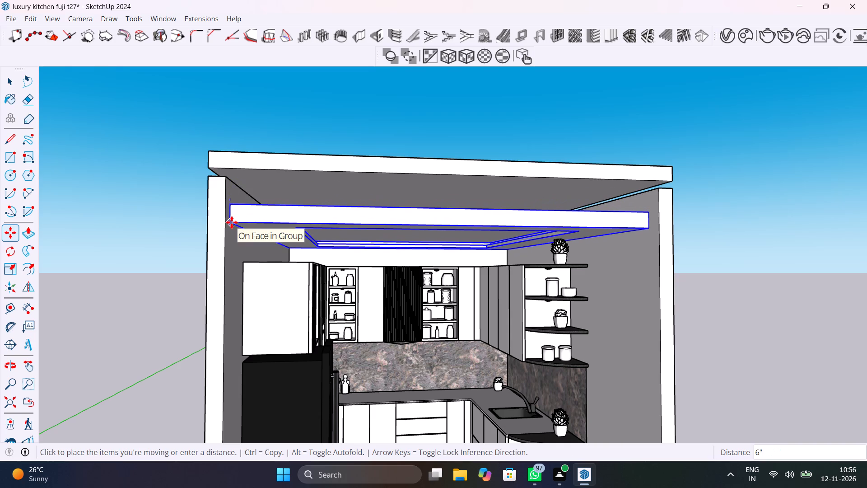
pyautogui.click(236, 215)
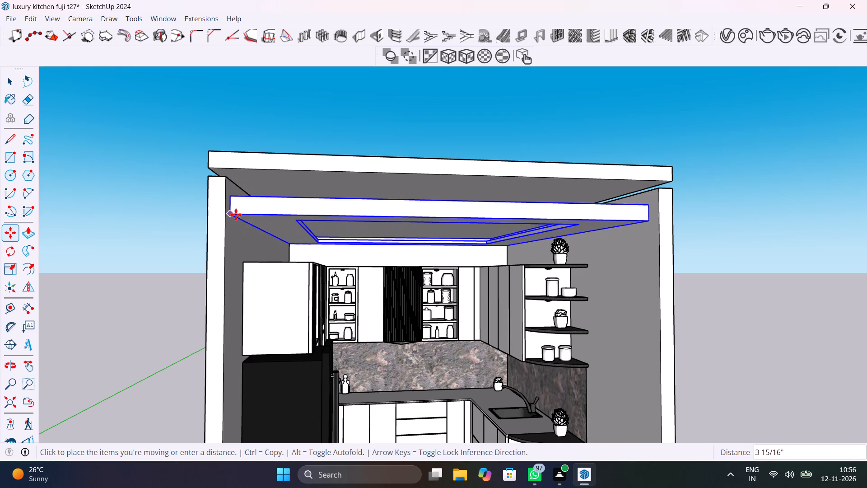
pyautogui.press('space')
# Move the roof slab group down 2" so its bottom corner meets the top corner of the walls.
pyautogui.moveTo(219, 194); pyautogui.dragTo(294, 275, button='middle')
pyautogui.click(294, 268)
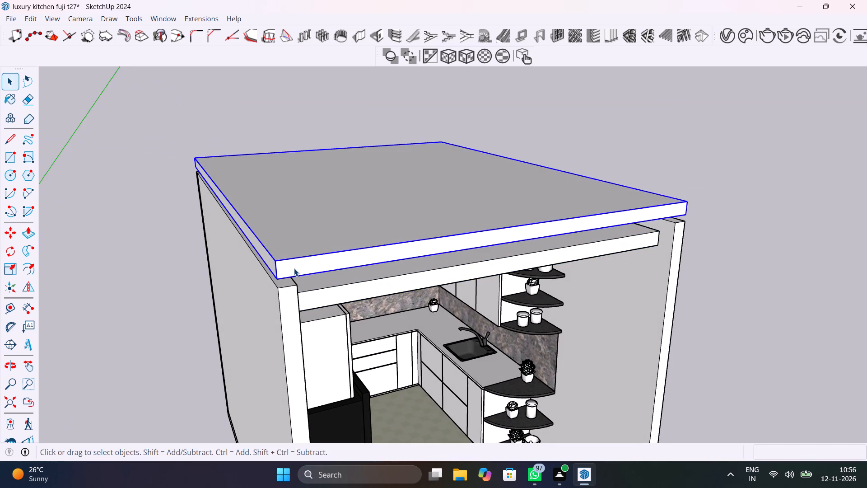
pyautogui.moveTo(205, 197); pyautogui.dragTo(566, 214, button='middle')
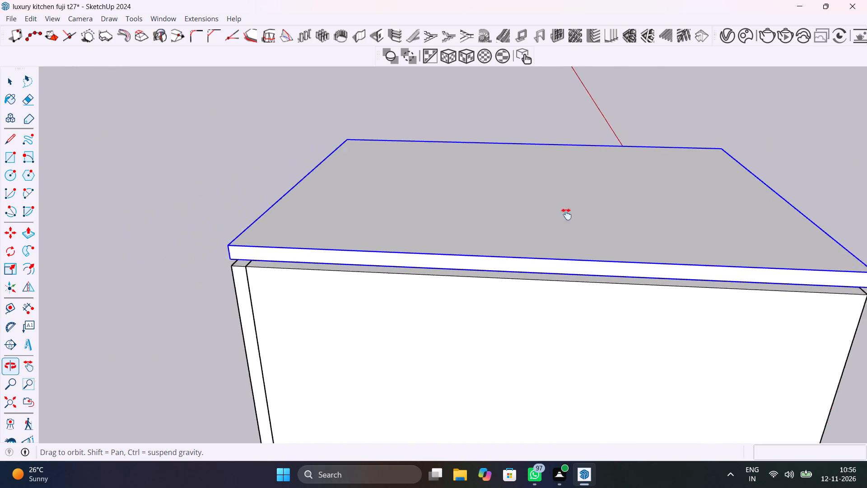
pyautogui.moveTo(566, 214); pyautogui.dragTo(644, 211, button='middle')
pyautogui.press('m')
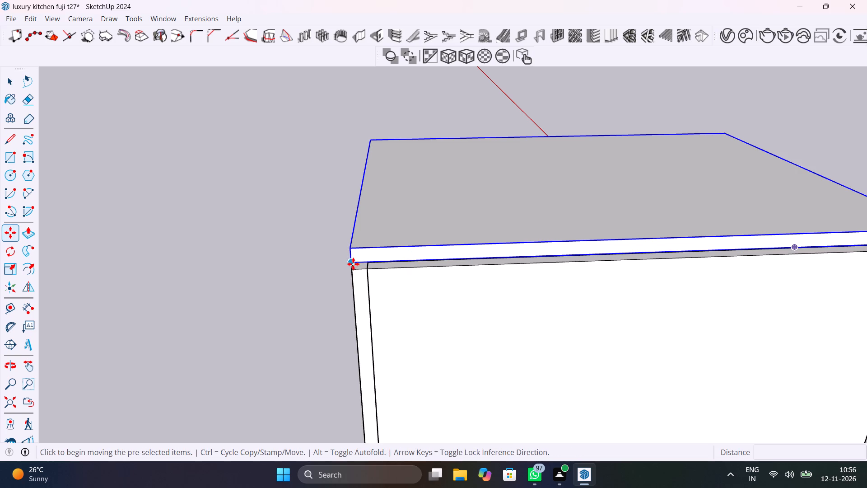
pyautogui.click(353, 263)
pyautogui.click(357, 271)
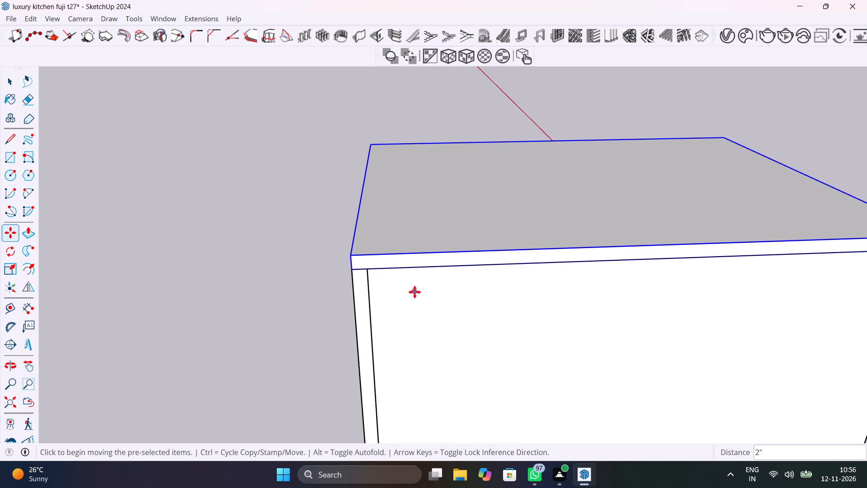
# Examine the kitchen from the open front and from inside, checking the roof slab, false ceiling and cabinets.
pyautogui.moveTo(415, 292); pyautogui.dragTo(704, 291, button='middle')
pyautogui.moveTo(469, 232); pyautogui.dragTo(753, 262, button='middle')
pyautogui.moveTo(110, 195); pyautogui.dragTo(640, 83, button='middle')
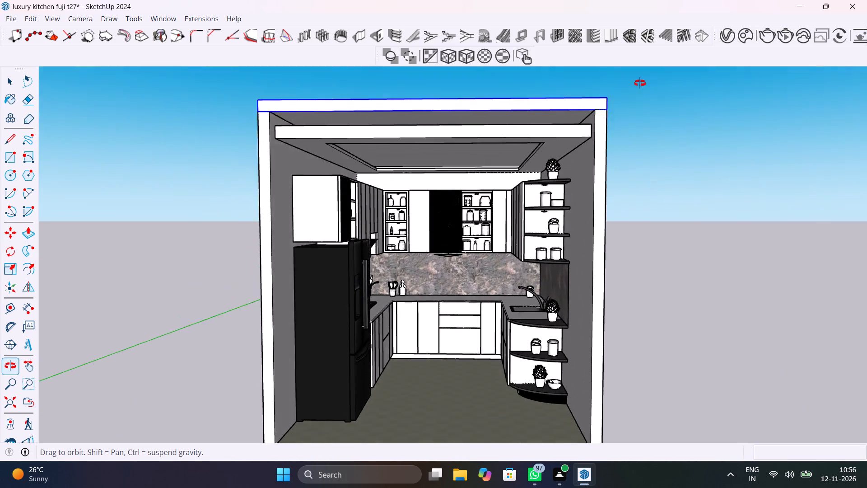
pyautogui.moveTo(640, 83); pyautogui.dragTo(669, 64, button='middle')
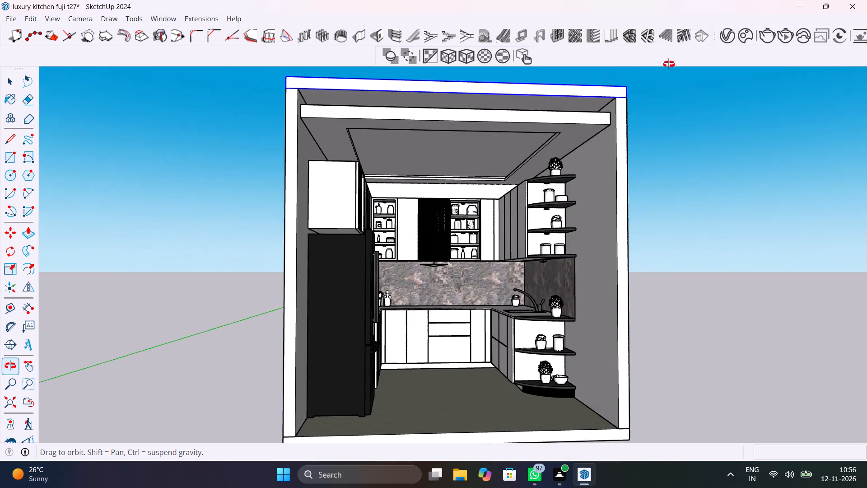
pyautogui.moveTo(669, 64); pyautogui.dragTo(662, 96, button='middle')
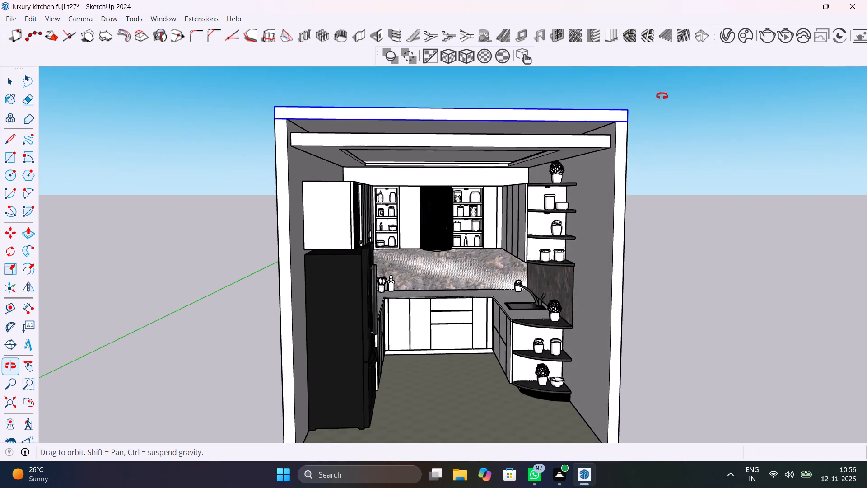
pyautogui.moveTo(662, 96); pyautogui.dragTo(527, 119, button='middle')
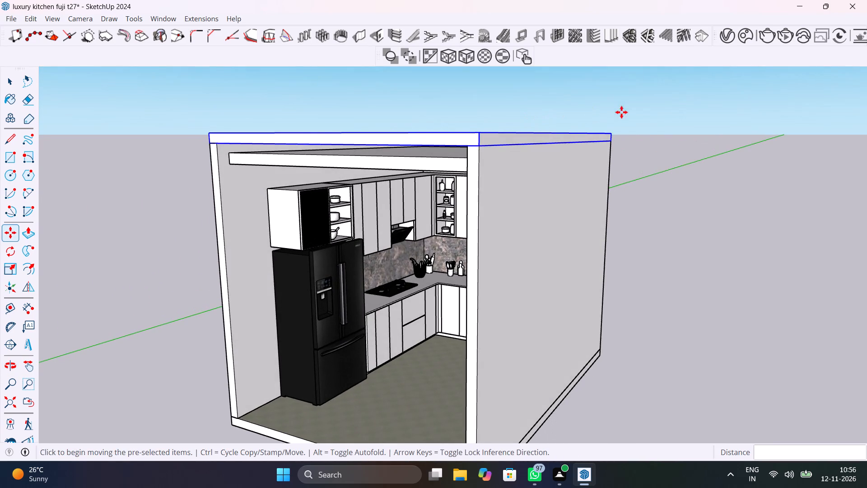
pyautogui.scroll(6, 365, 296)
pyautogui.moveTo(470, 301); pyautogui.dragTo(545, 263, button='middle')
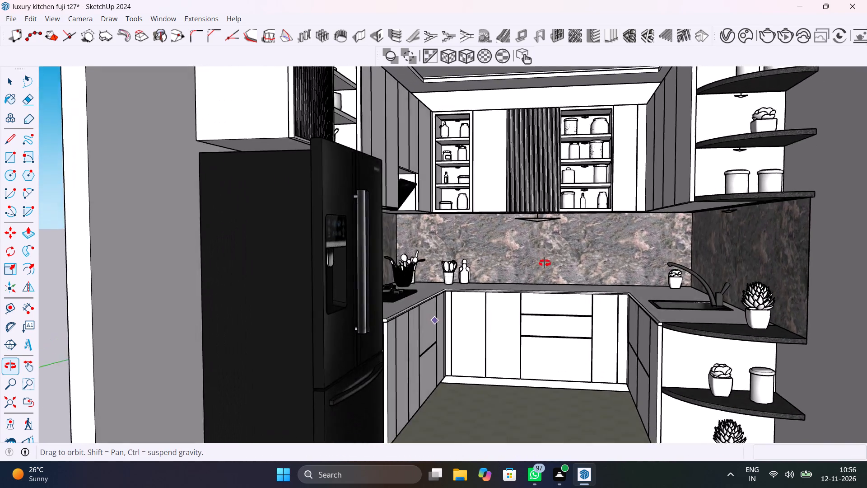
pyautogui.moveTo(545, 263); pyautogui.dragTo(547, 302, button='middle')
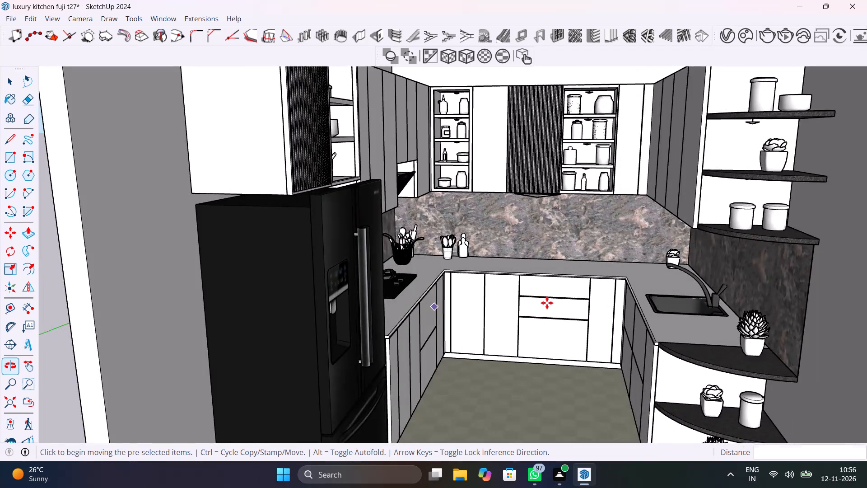
pyautogui.scroll(-12, 547, 303)
pyautogui.moveTo(542, 303); pyautogui.dragTo(481, 285, button='middle')
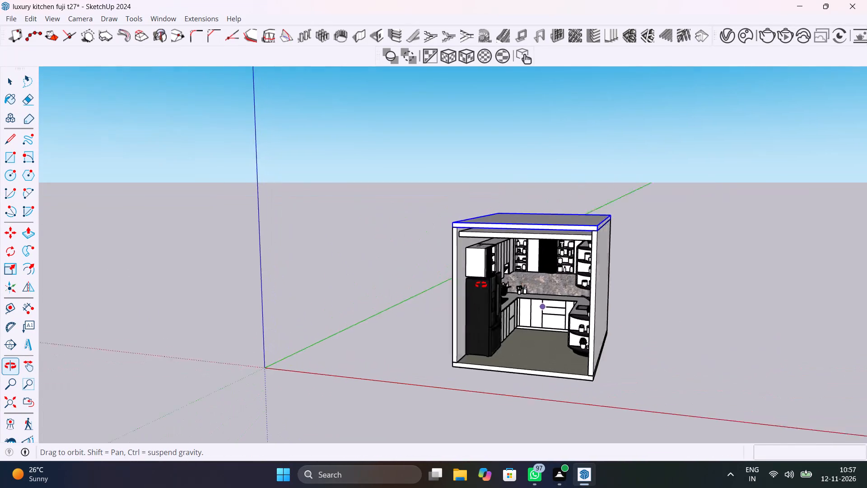
pyautogui.moveTo(481, 285); pyautogui.dragTo(551, 285, button='middle')
pyautogui.press('space')
pyautogui.scroll(4, 552, 287)
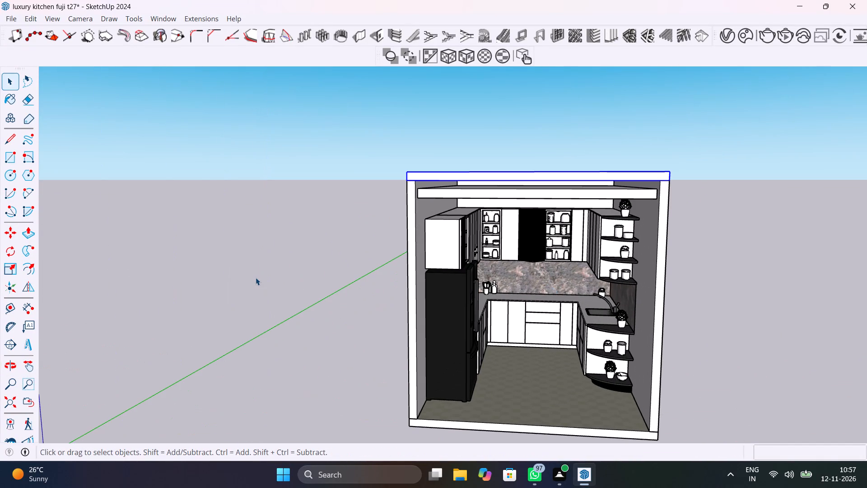
pyautogui.click(256, 277)
# Move the false ceiling group straight up by its top front corner to just beneath the roof slab.
pyautogui.scroll(4, 574, 192)
pyautogui.moveTo(504, 218); pyautogui.dragTo(493, 229, button='middle')
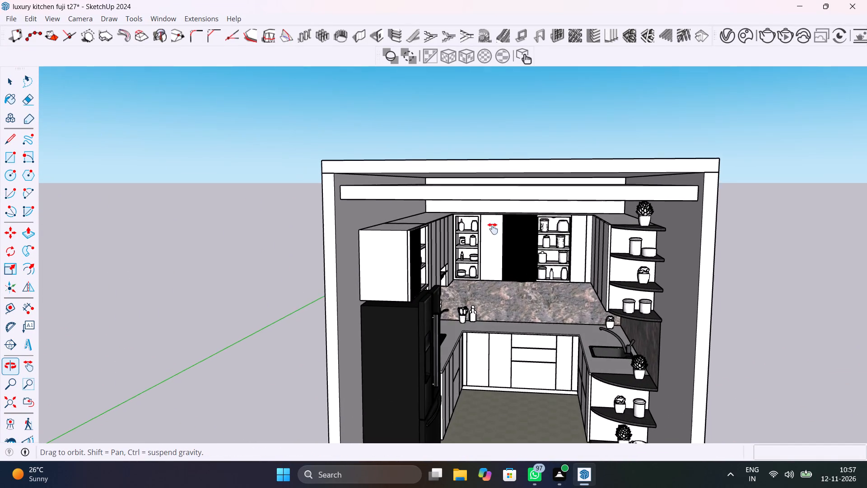
pyautogui.moveTo(493, 229); pyautogui.dragTo(498, 250, button='middle')
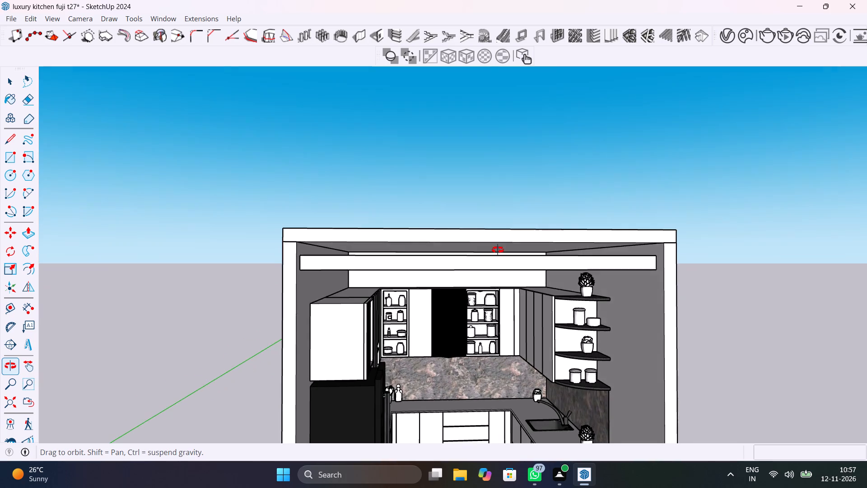
pyautogui.moveTo(498, 250); pyautogui.dragTo(491, 236, button='middle')
pyautogui.click(338, 248)
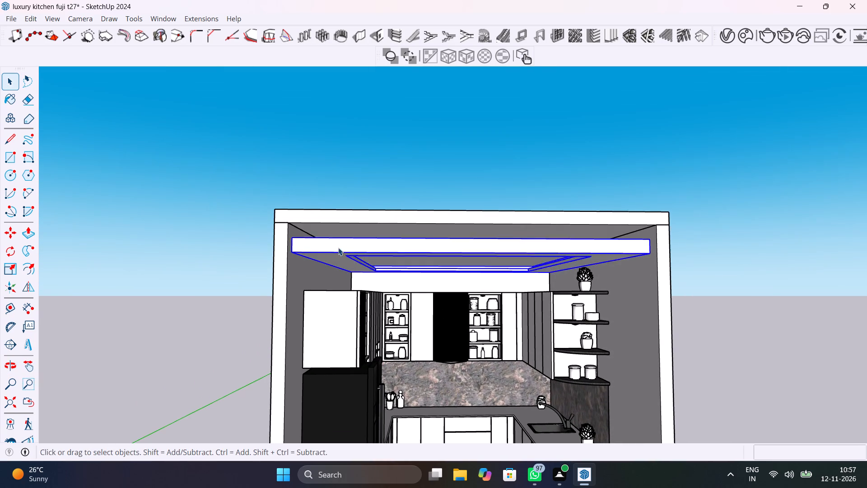
pyautogui.scroll(6, 338, 248)
pyautogui.press('m')
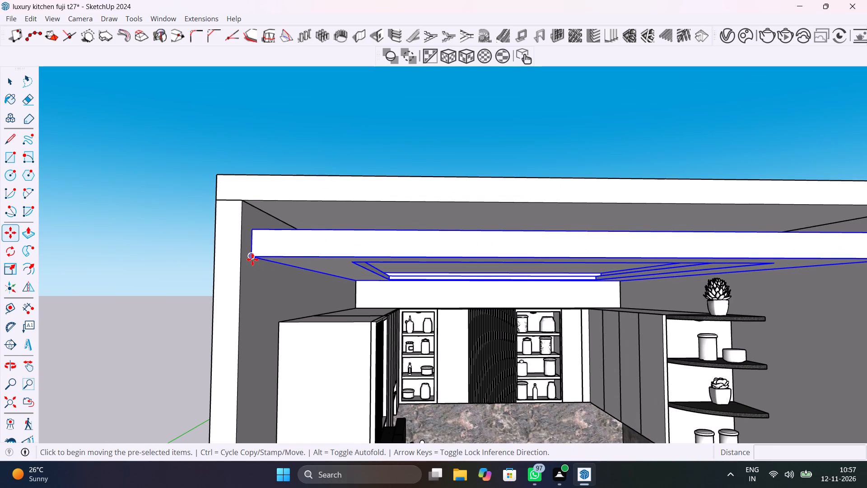
pyautogui.click(252, 259)
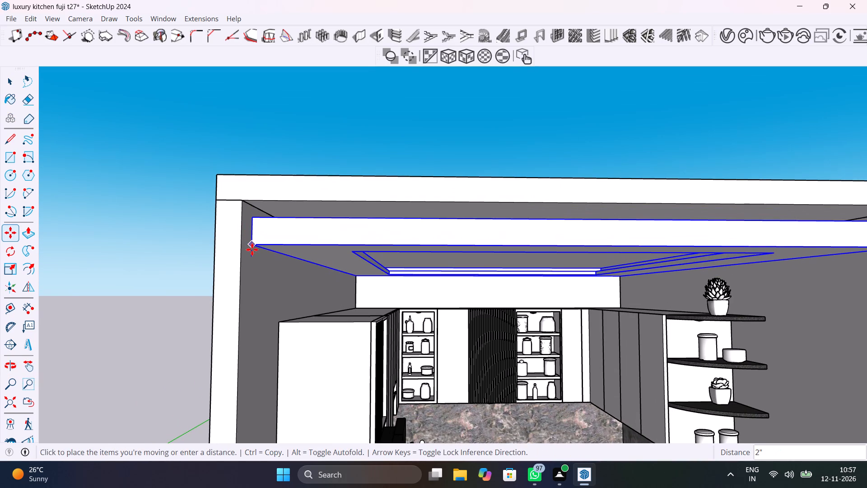
pyautogui.press('Escape')
pyautogui.click(254, 231)
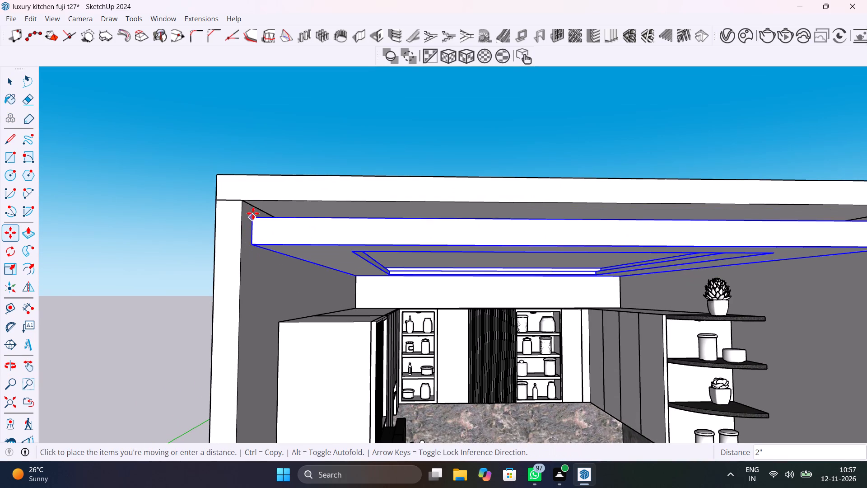
pyautogui.click(253, 206)
pyautogui.scroll(-7, 327, 259)
pyautogui.press('space')
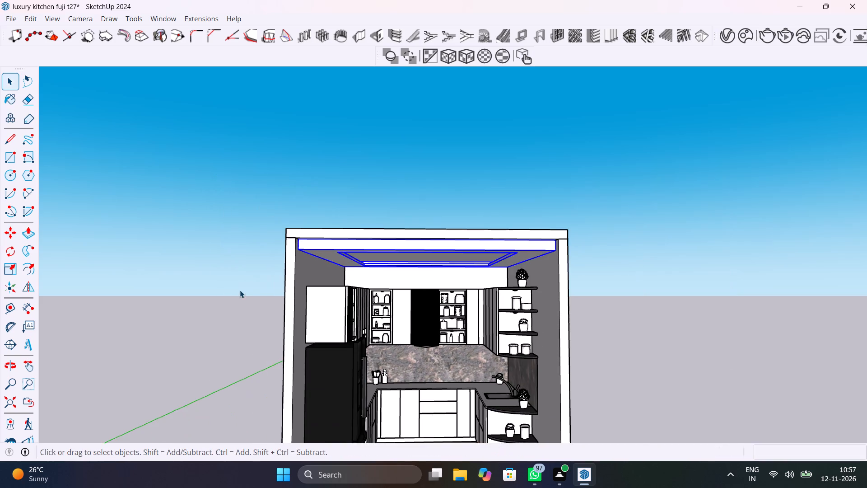
pyautogui.click(225, 293)
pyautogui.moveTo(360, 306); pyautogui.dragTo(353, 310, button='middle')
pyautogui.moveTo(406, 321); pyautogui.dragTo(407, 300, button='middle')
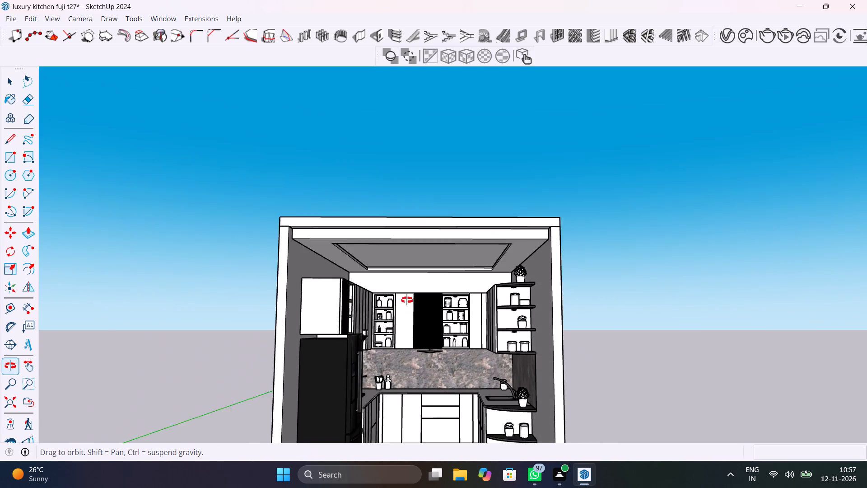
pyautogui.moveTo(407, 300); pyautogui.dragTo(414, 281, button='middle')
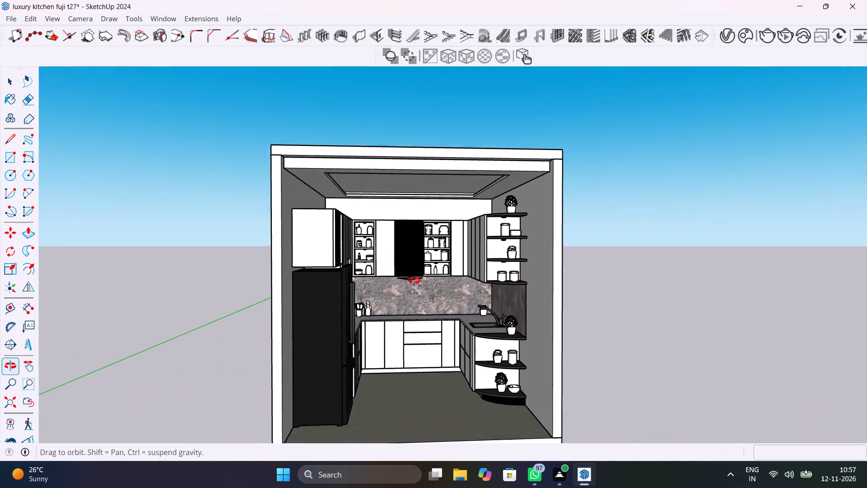
# Move the false ceiling group down about 7 7/16" by its lower front corner to the sink-side wall's front edge.
pyautogui.moveTo(414, 281); pyautogui.dragTo(416, 297, button='middle')
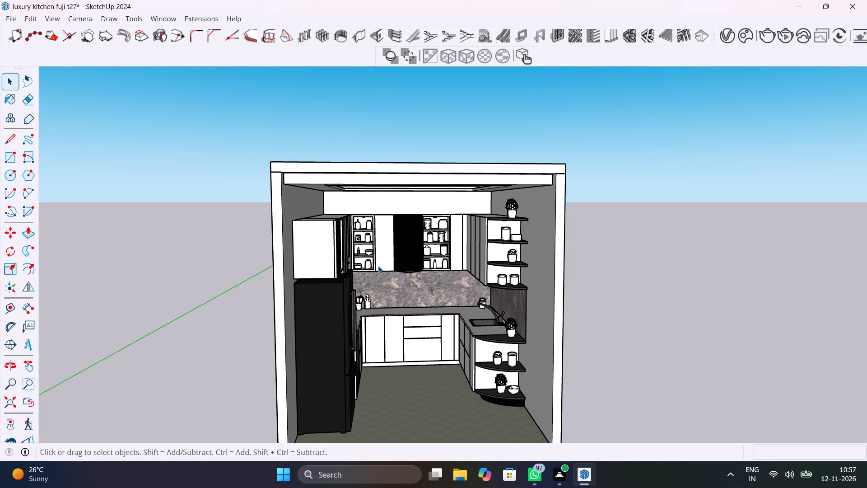
pyautogui.scroll(12, 294, 174)
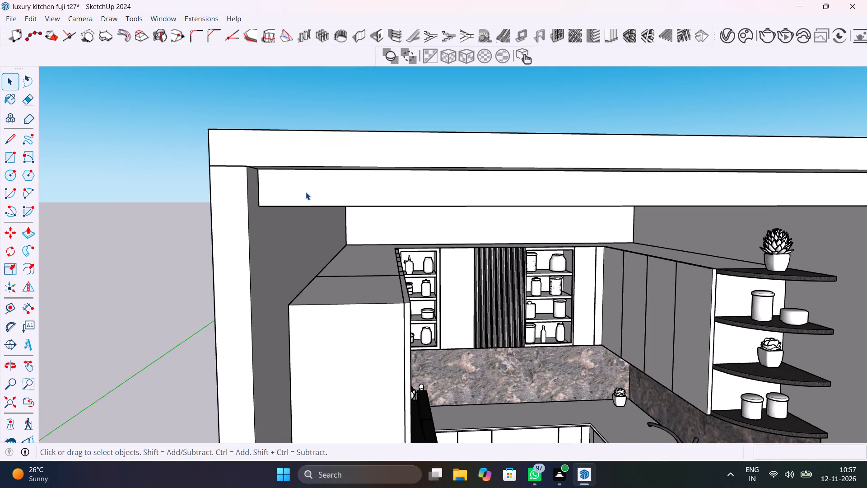
pyautogui.click(319, 197)
pyautogui.press('m')
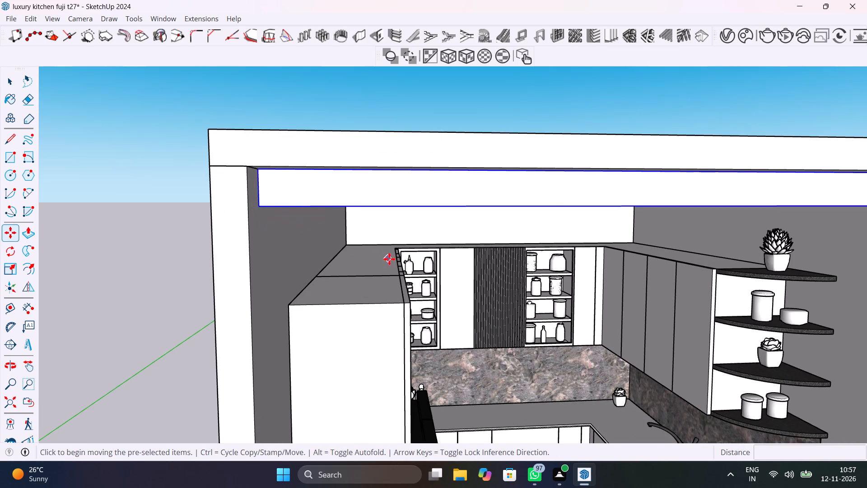
pyautogui.keyDown('shift'); pyautogui.moveTo(388, 258); pyautogui.dragTo(237, 181, button='middle'); pyautogui.keyUp('shift')
pyautogui.scroll(-3, 396, 169)
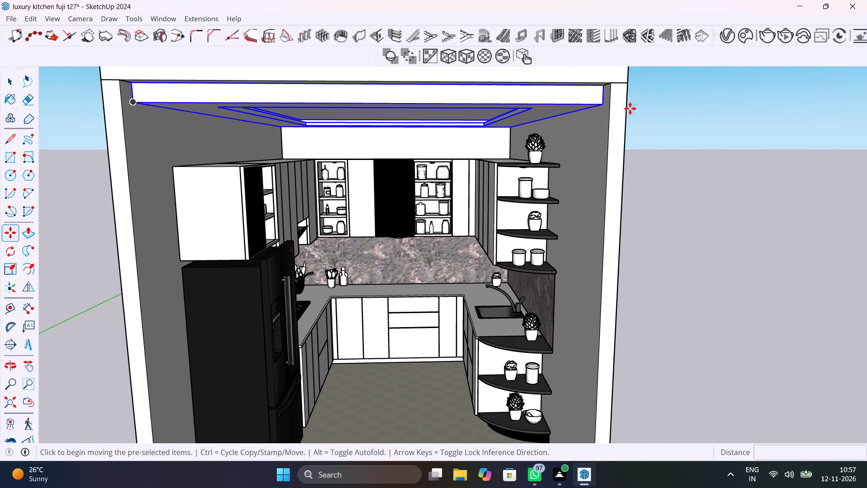
pyautogui.click(606, 106)
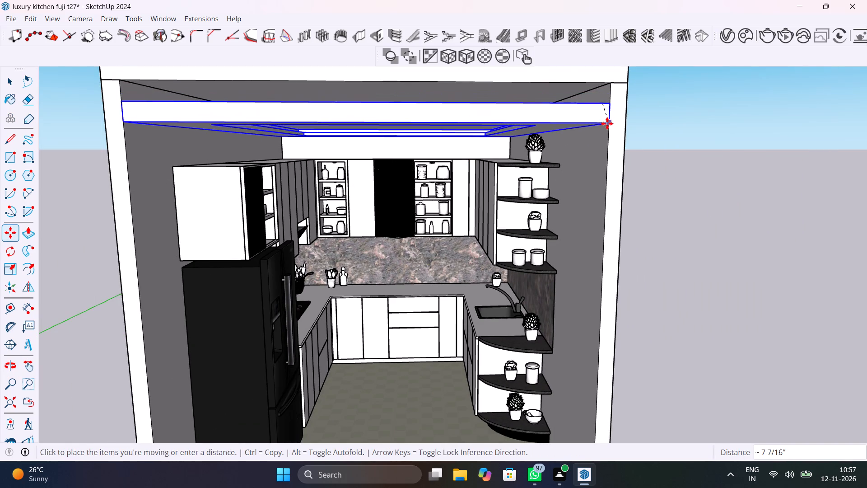
pyautogui.click(607, 124)
pyautogui.scroll(10, 570, 141)
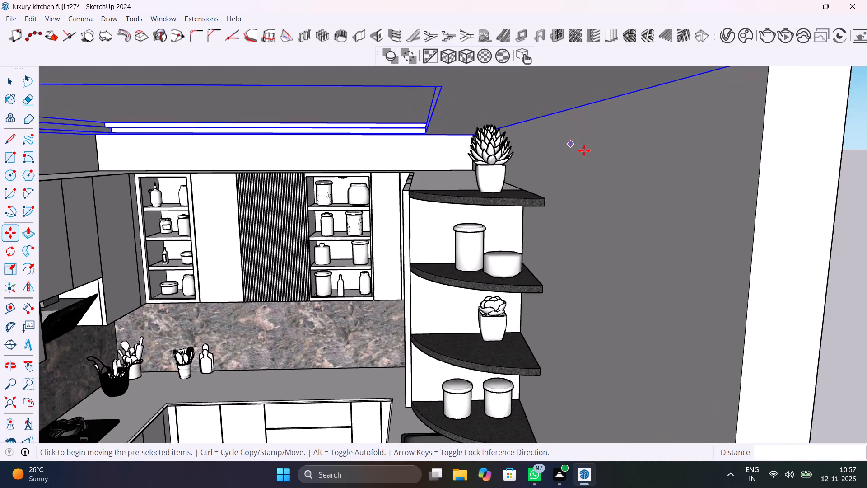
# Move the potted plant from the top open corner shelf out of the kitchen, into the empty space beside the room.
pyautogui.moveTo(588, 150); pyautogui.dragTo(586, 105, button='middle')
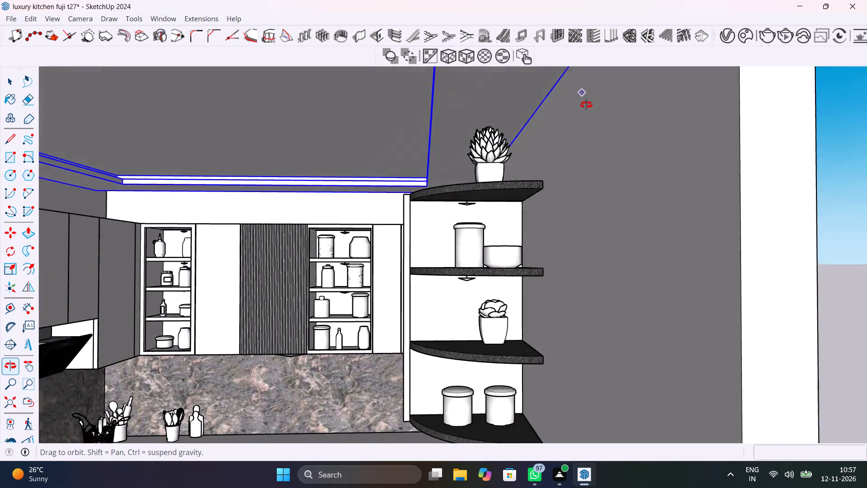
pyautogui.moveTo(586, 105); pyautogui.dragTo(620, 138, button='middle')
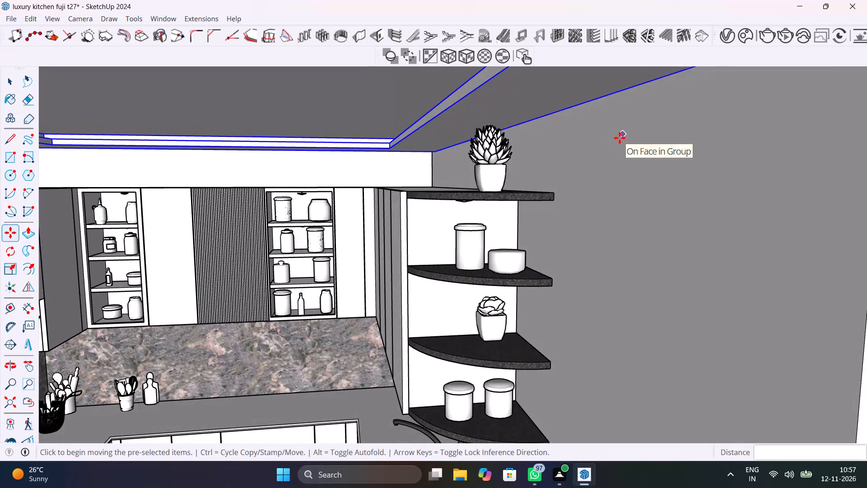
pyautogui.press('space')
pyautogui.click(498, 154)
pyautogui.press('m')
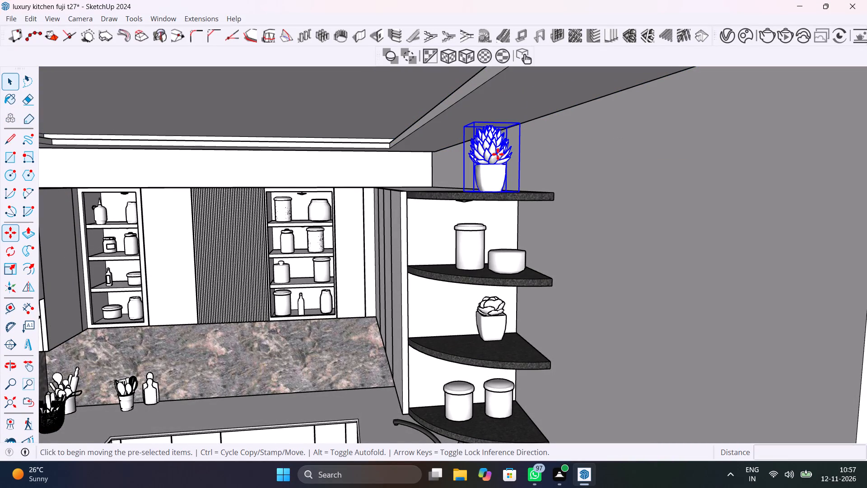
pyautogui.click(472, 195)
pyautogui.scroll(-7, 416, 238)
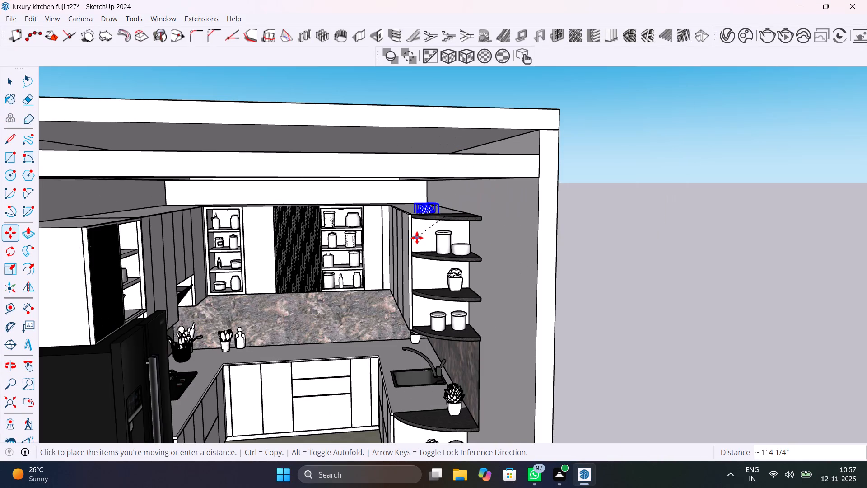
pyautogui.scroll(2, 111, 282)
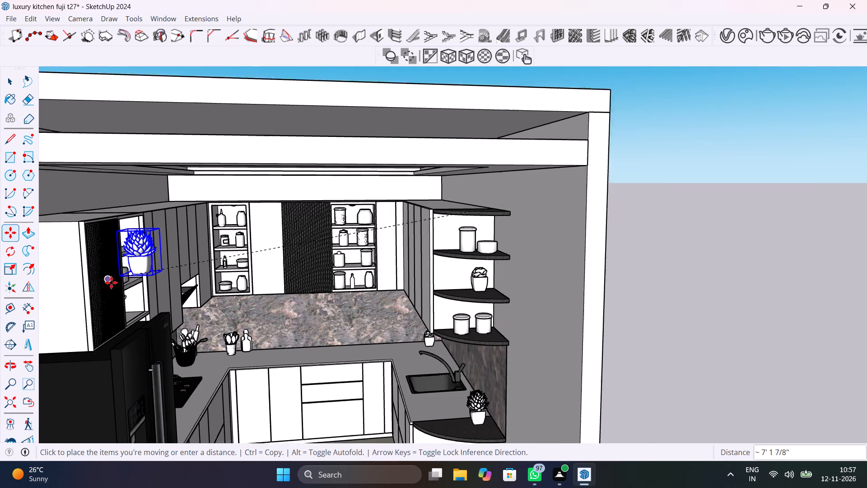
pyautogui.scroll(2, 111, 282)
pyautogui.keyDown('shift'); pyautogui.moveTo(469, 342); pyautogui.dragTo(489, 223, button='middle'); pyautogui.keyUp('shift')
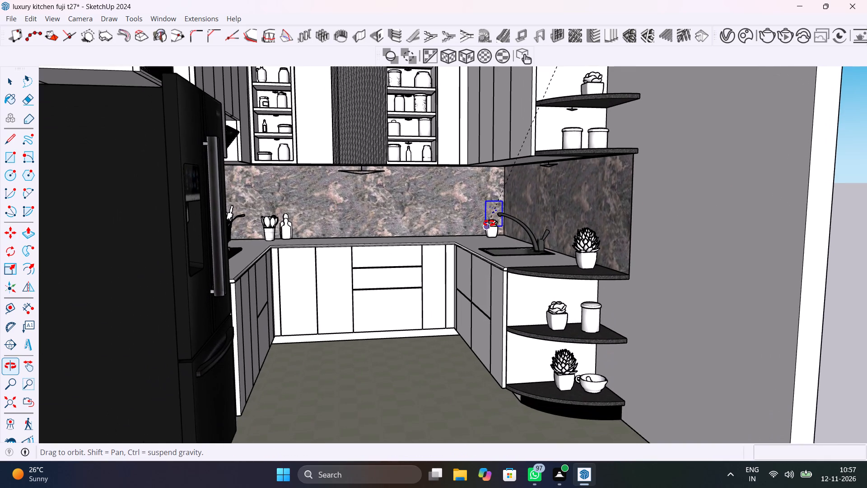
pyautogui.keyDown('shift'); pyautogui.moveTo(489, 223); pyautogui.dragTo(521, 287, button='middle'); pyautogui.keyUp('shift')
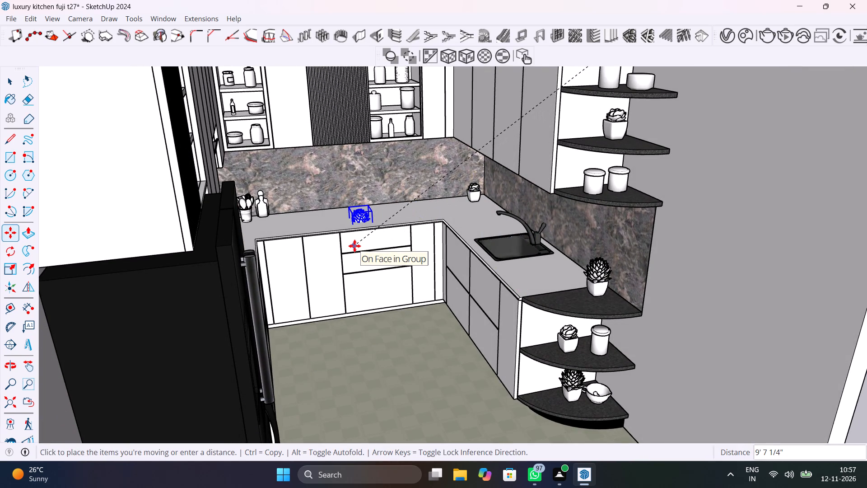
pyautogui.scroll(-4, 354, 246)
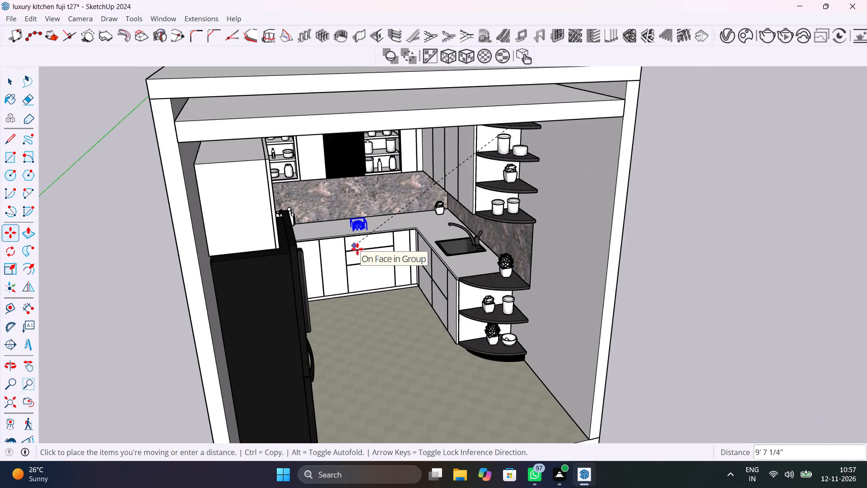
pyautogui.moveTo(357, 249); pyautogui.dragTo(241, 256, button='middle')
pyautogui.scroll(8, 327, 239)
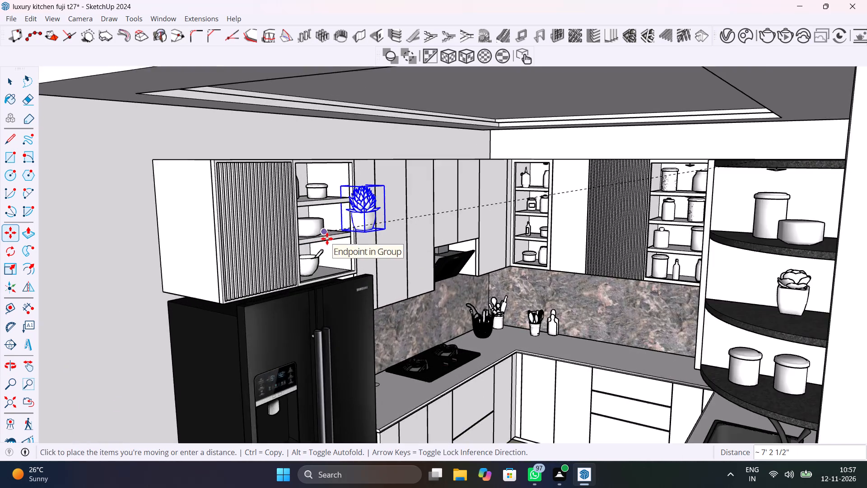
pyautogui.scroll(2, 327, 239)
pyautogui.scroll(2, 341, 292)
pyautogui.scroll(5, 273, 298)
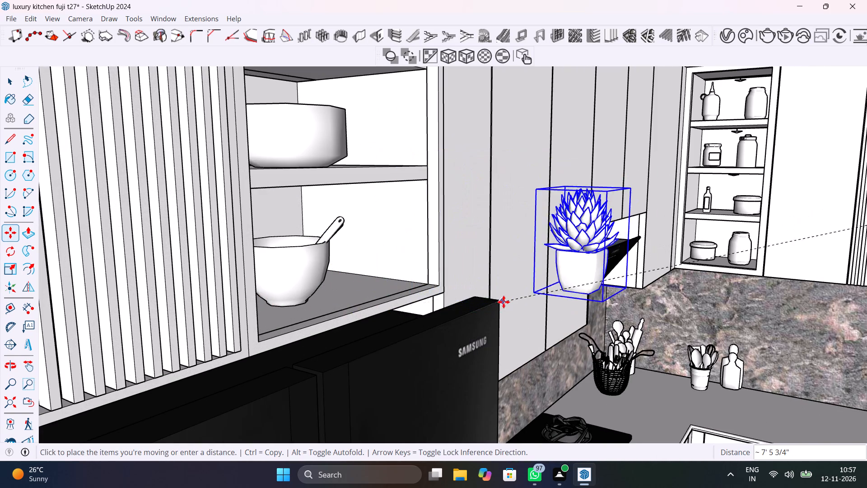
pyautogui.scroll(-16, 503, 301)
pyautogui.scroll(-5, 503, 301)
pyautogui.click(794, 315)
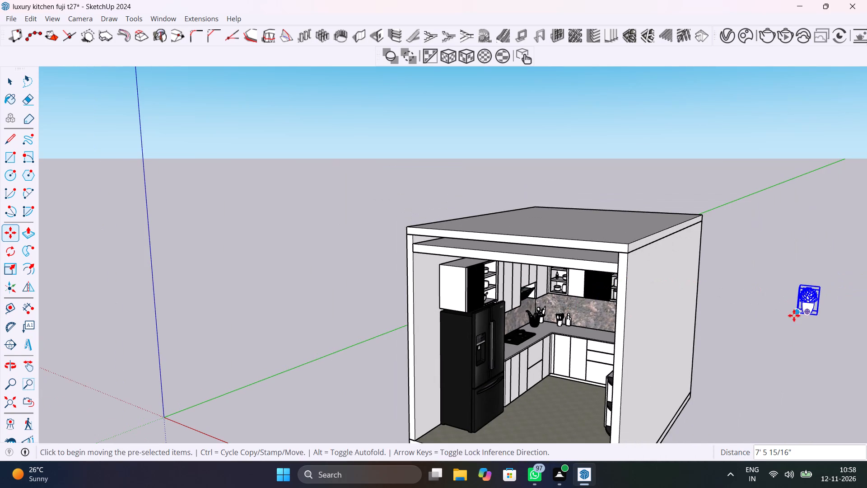
# Delete the potted plant standing outside the kitchen.
pyautogui.press('space')
pyautogui.click(811, 305)
pyautogui.press('Delete')
# Move the roof slab group by its bottom front corner off the walls, about 4' 10 7/16" up and away.
pyautogui.moveTo(687, 297); pyautogui.dragTo(739, 246, button='middle')
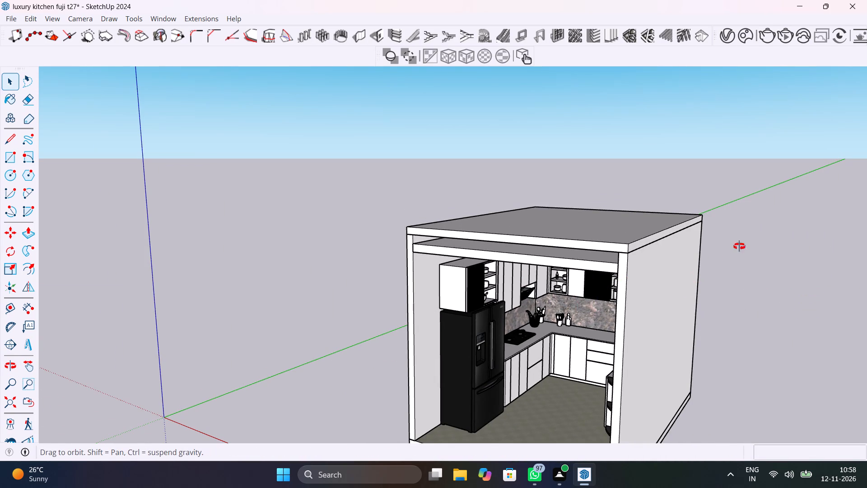
pyautogui.moveTo(739, 246); pyautogui.dragTo(783, 270, button='middle')
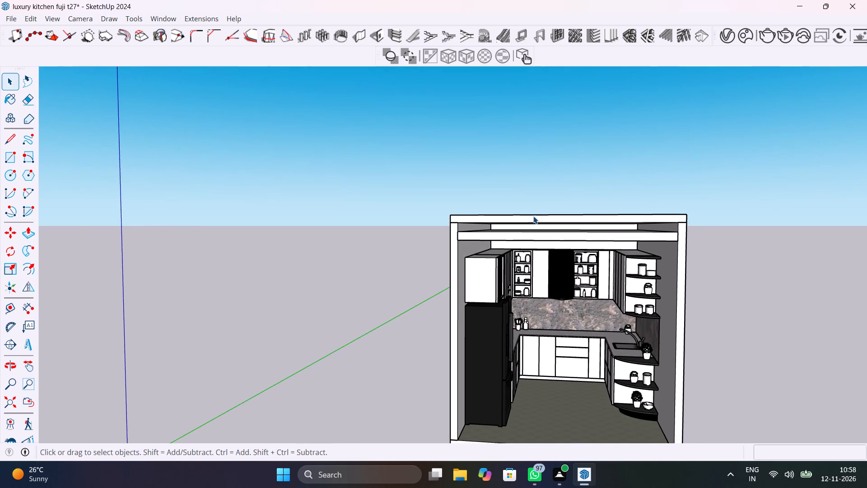
pyautogui.scroll(7, 521, 213)
pyautogui.moveTo(569, 263); pyautogui.dragTo(584, 244, button='middle')
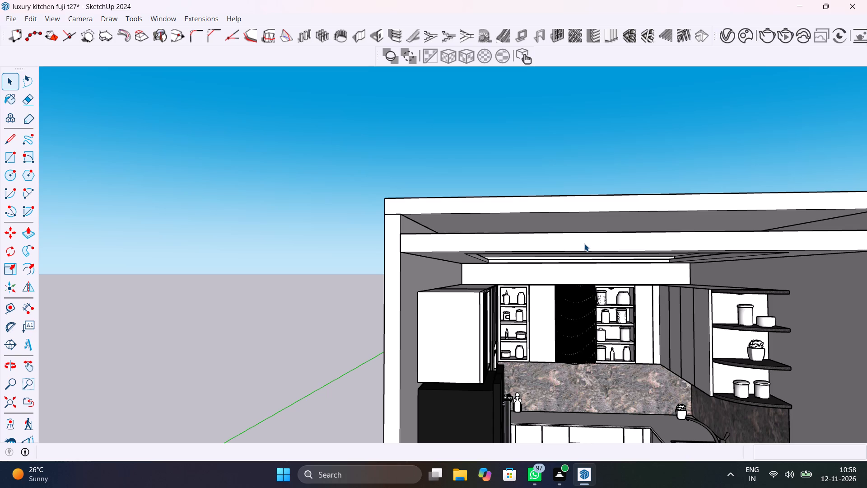
pyautogui.scroll(1, 584, 244)
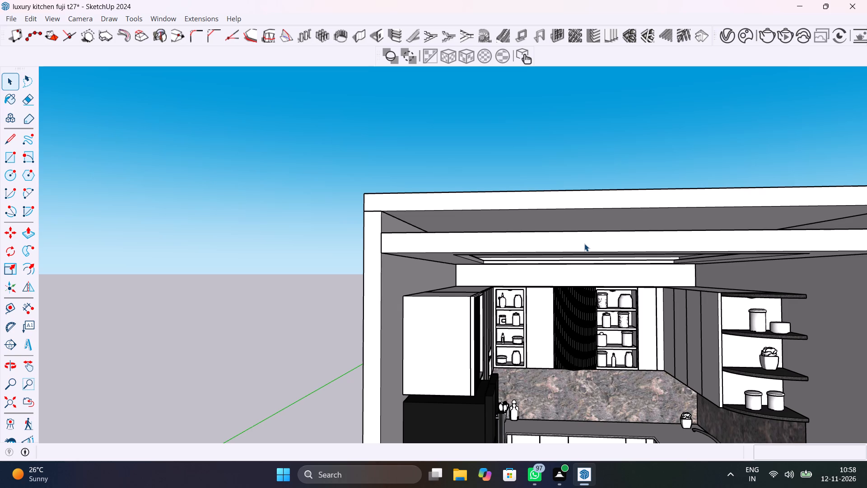
pyautogui.scroll(2, 373, 238)
pyautogui.moveTo(384, 245); pyautogui.dragTo(434, 257, button='middle')
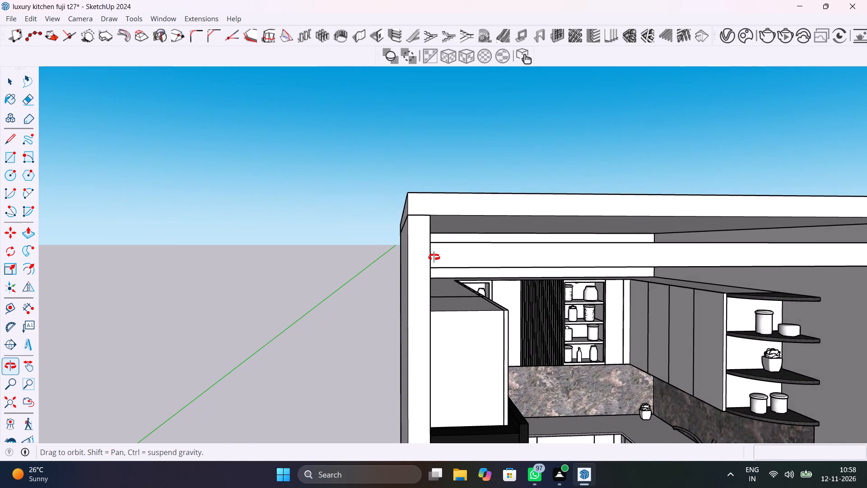
pyautogui.moveTo(434, 257); pyautogui.dragTo(376, 246, button='middle')
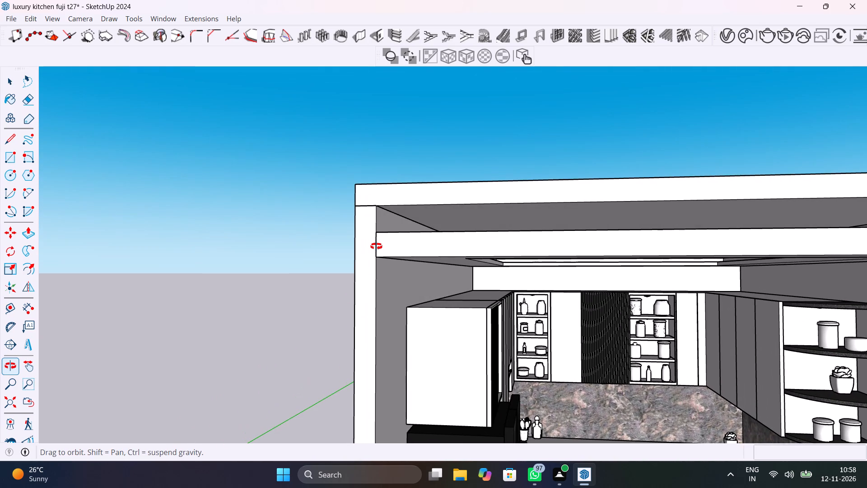
pyautogui.moveTo(376, 246); pyautogui.dragTo(462, 313, button='middle')
pyautogui.click(489, 251)
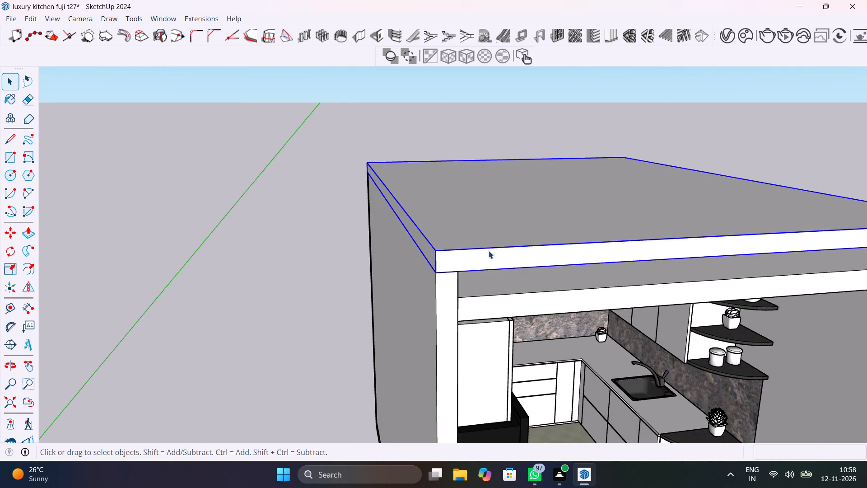
pyautogui.press('m')
pyautogui.click(433, 271)
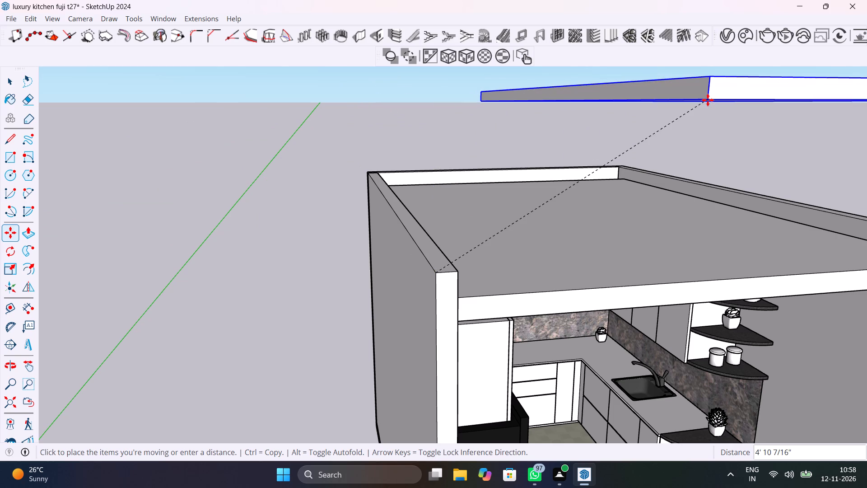
pyautogui.click(708, 100)
# Inside the fridge-side wall group, push the top face down about 4 7/8" to the false ceiling's top edge.
pyautogui.moveTo(530, 258); pyautogui.dragTo(459, 177, button='middle')
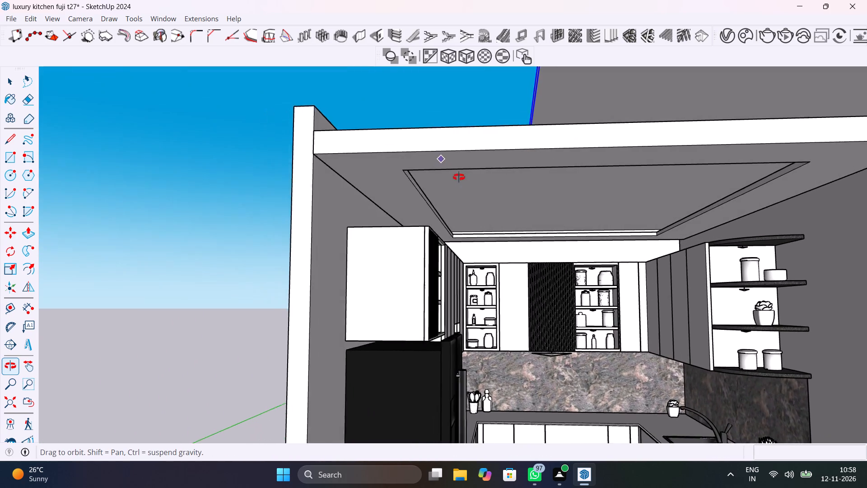
pyautogui.moveTo(459, 177); pyautogui.dragTo(481, 208, button='middle')
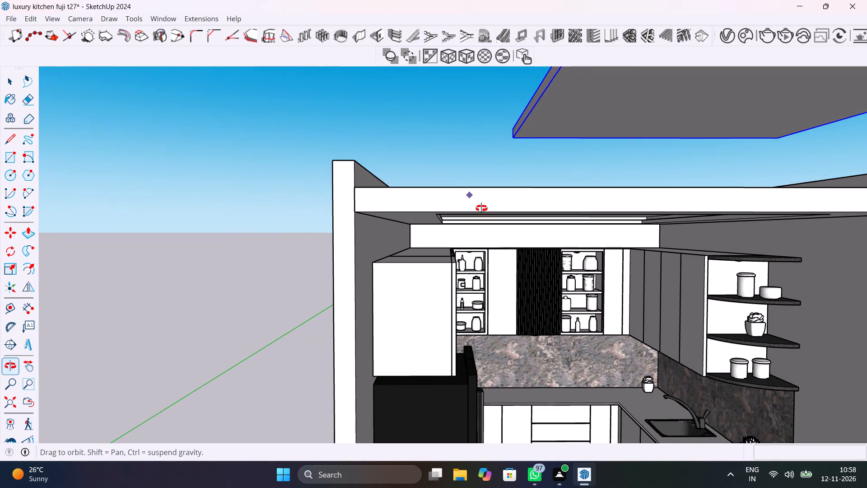
pyautogui.moveTo(481, 208); pyautogui.dragTo(496, 265, button='middle')
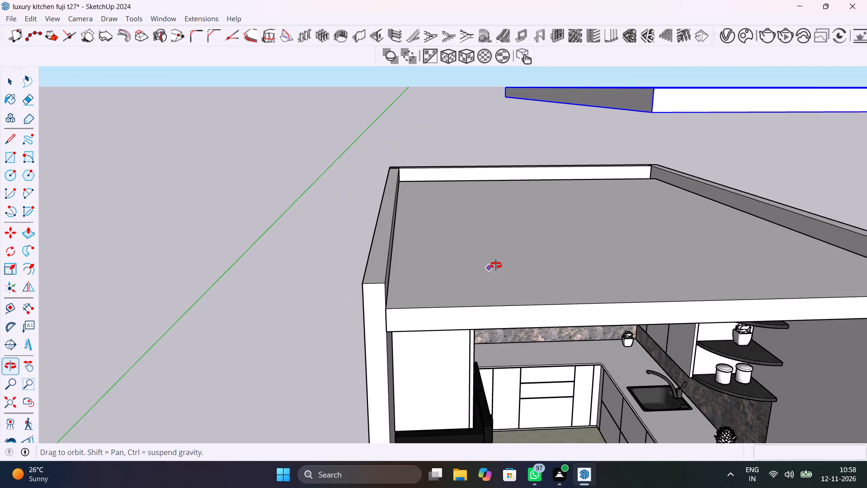
pyautogui.moveTo(496, 265); pyautogui.dragTo(498, 268, button='middle')
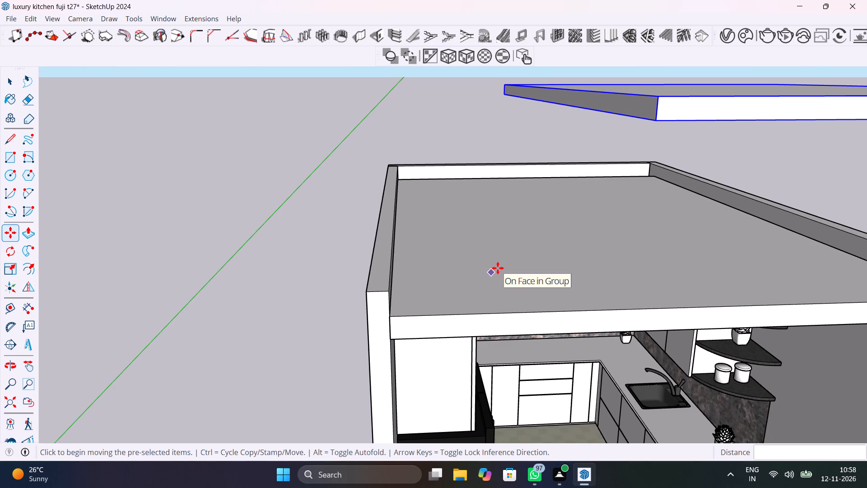
pyautogui.press('space')
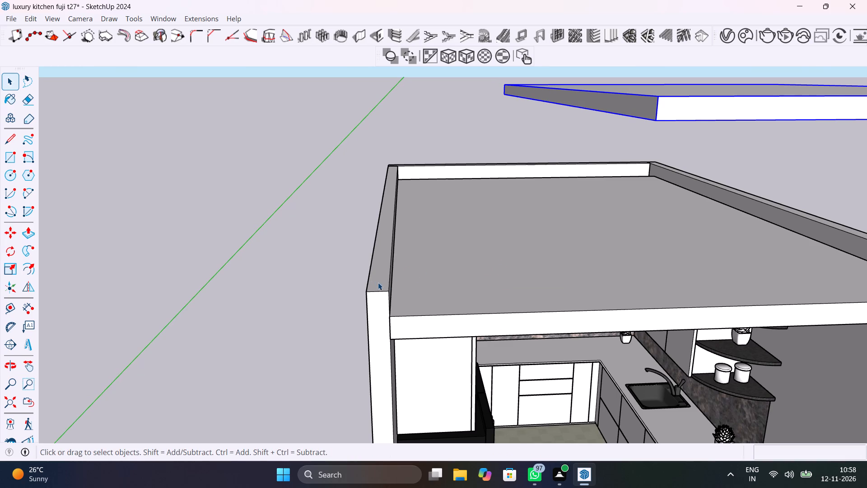
pyautogui.click(382, 285)
pyautogui.doubleClick(382, 285)
pyautogui.click(385, 274)
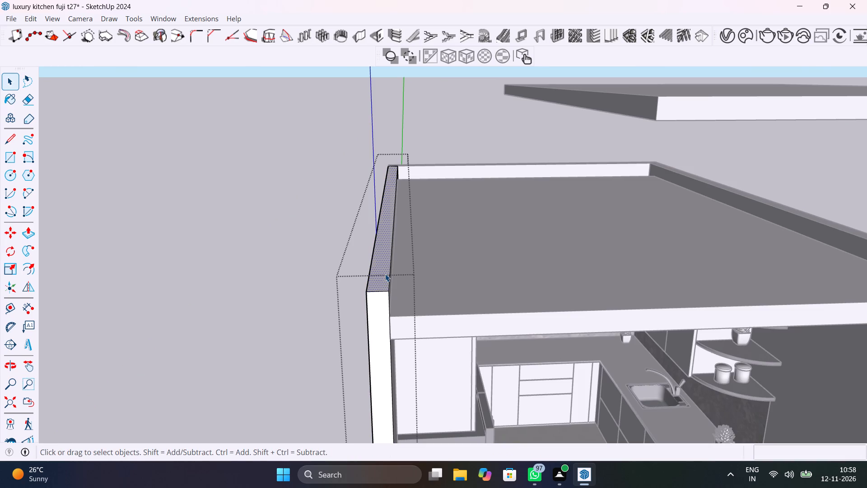
pyautogui.press('p')
pyautogui.click(385, 273)
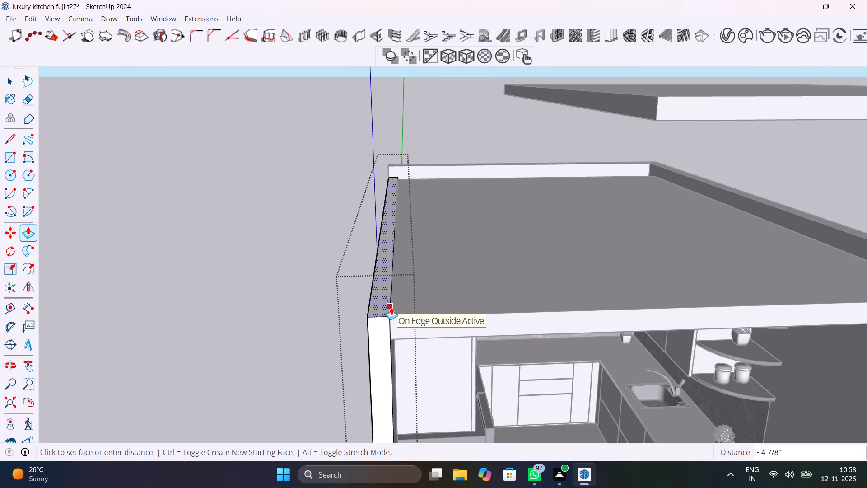
pyautogui.click(391, 307)
# Inside the shelf-side wall group, push the top face down about 4 7/8" to the false ceiling's top edge.
pyautogui.moveTo(463, 328); pyautogui.dragTo(445, 218, button='middle')
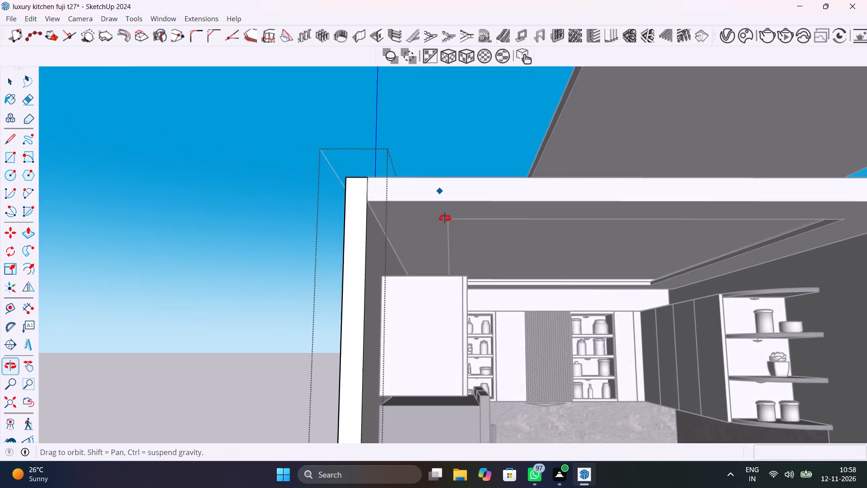
pyautogui.moveTo(445, 218); pyautogui.dragTo(177, 277, button='middle')
pyautogui.press('space')
pyautogui.moveTo(728, 270); pyautogui.dragTo(738, 292, button='middle')
pyautogui.click(738, 263)
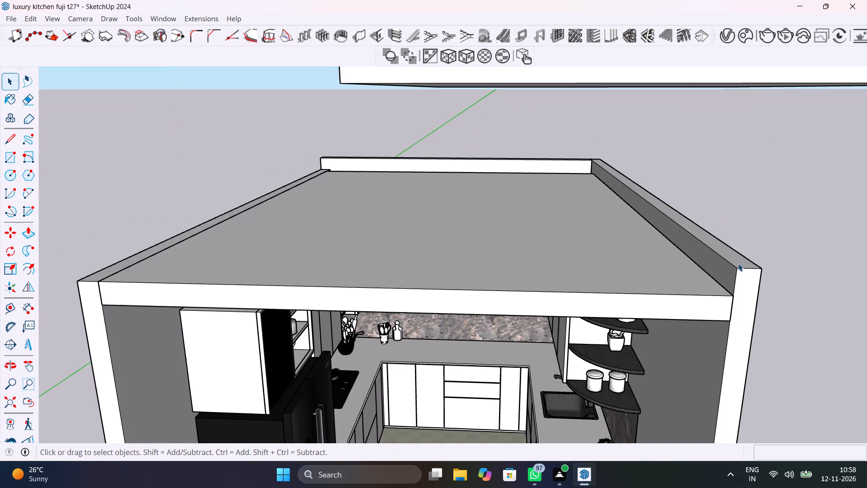
pyautogui.doubleClick(738, 262)
pyautogui.click(738, 262)
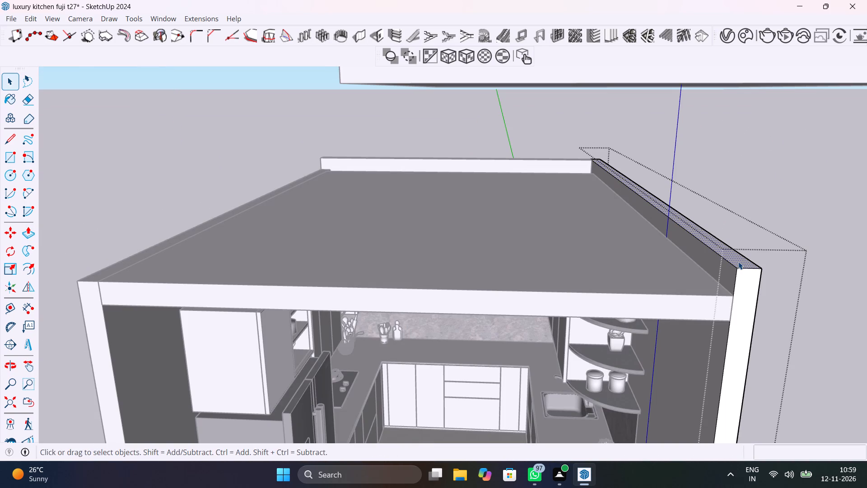
pyautogui.press('p')
pyautogui.click(738, 262)
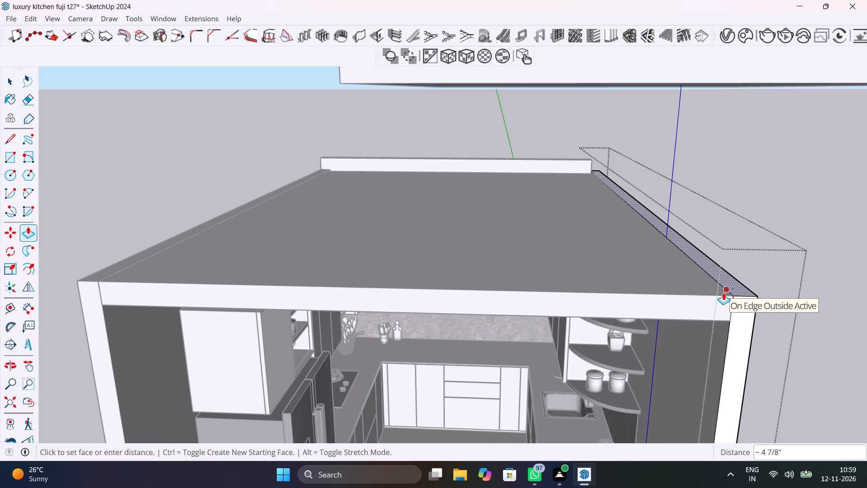
pyautogui.click(723, 292)
pyautogui.press('space')
# Inside the back wall group, push the top face down about 4 7/8" to the level of the lowered side wall.
pyautogui.moveTo(397, 242); pyautogui.dragTo(866, 305, button='middle')
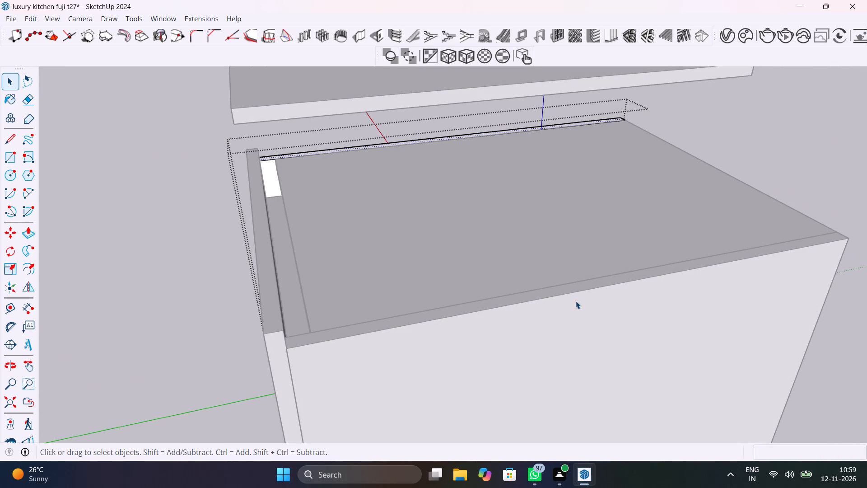
pyautogui.press('v')
pyautogui.press('space')
pyautogui.click(270, 315)
pyautogui.doubleClick(270, 314)
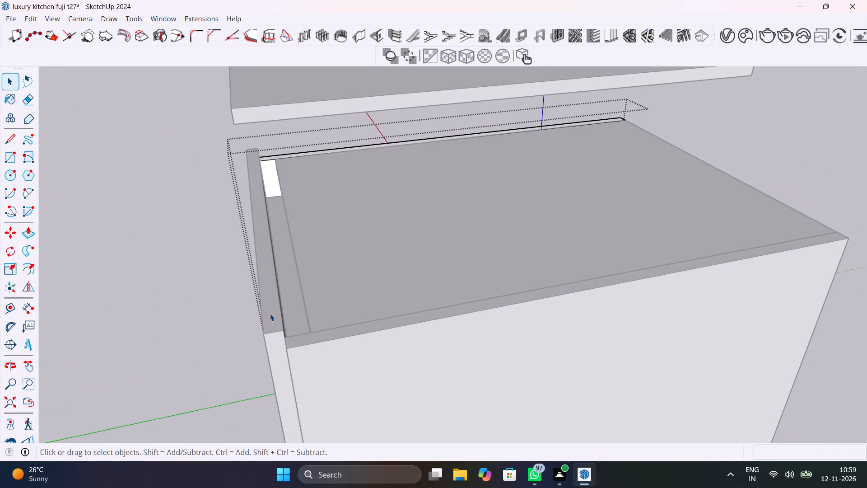
pyautogui.click(270, 313)
pyautogui.press('p')
pyautogui.click(270, 313)
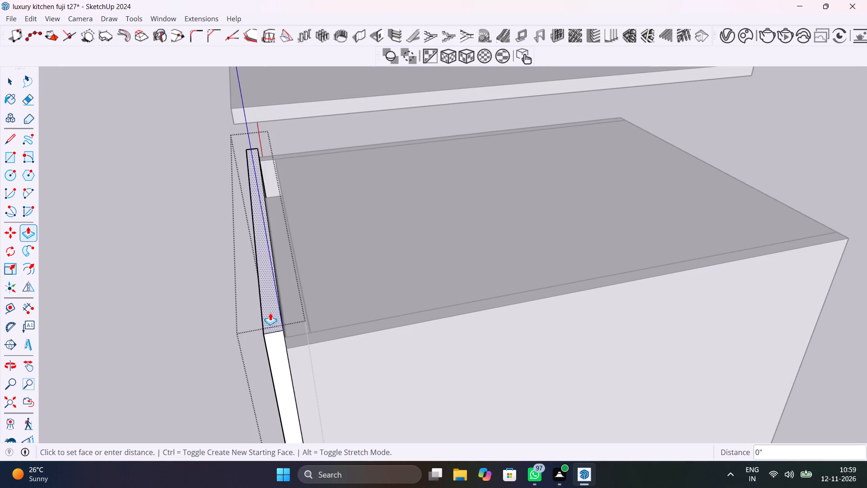
pyautogui.click(315, 340)
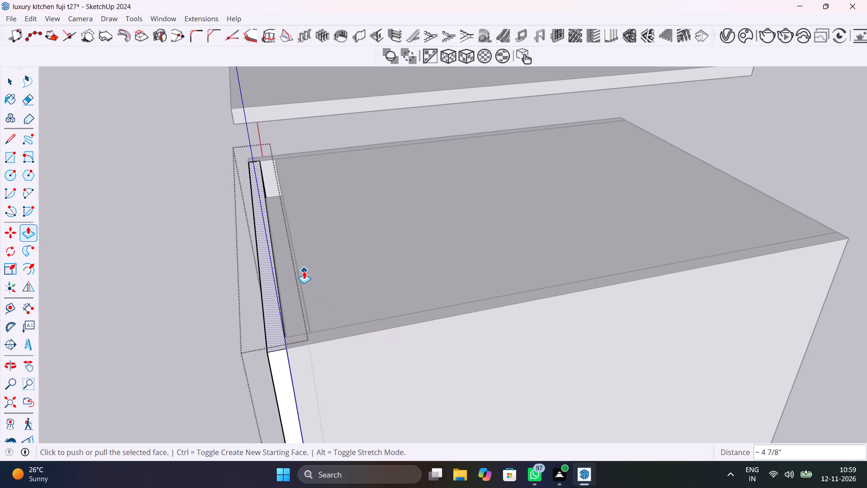
pyautogui.moveTo(304, 271); pyautogui.dragTo(290, 316, button='middle')
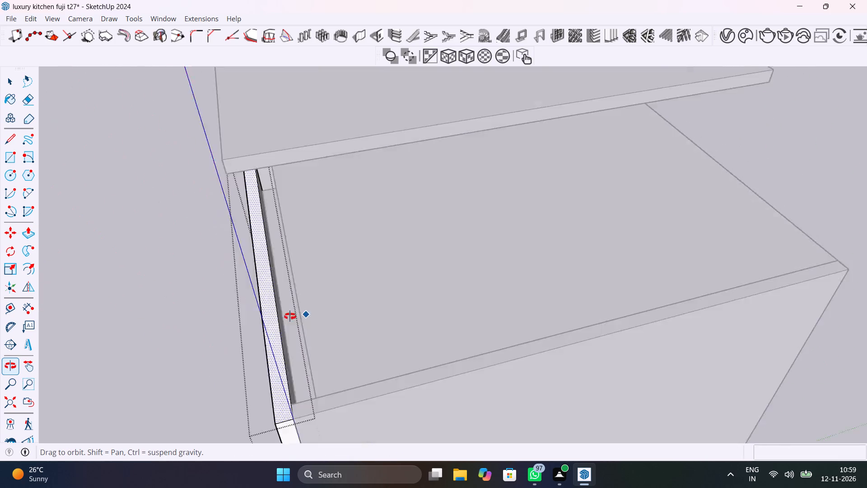
pyautogui.moveTo(290, 316); pyautogui.dragTo(193, 288, button='middle')
pyautogui.press('space')
pyautogui.click(133, 195)
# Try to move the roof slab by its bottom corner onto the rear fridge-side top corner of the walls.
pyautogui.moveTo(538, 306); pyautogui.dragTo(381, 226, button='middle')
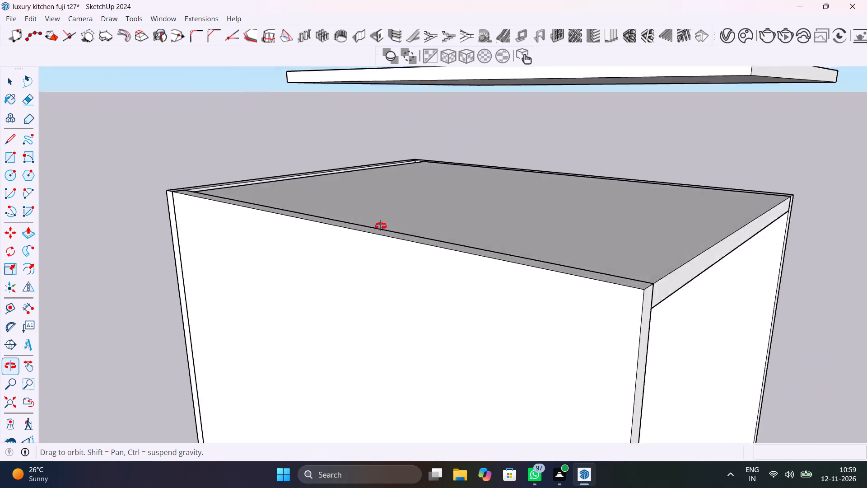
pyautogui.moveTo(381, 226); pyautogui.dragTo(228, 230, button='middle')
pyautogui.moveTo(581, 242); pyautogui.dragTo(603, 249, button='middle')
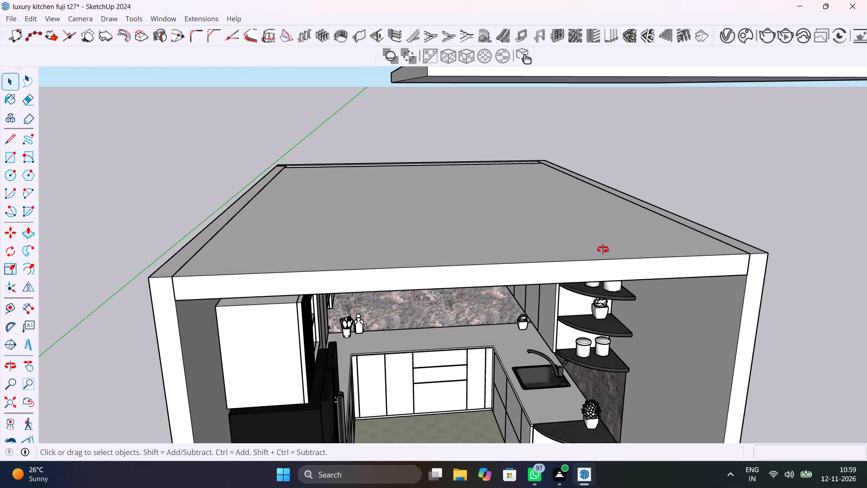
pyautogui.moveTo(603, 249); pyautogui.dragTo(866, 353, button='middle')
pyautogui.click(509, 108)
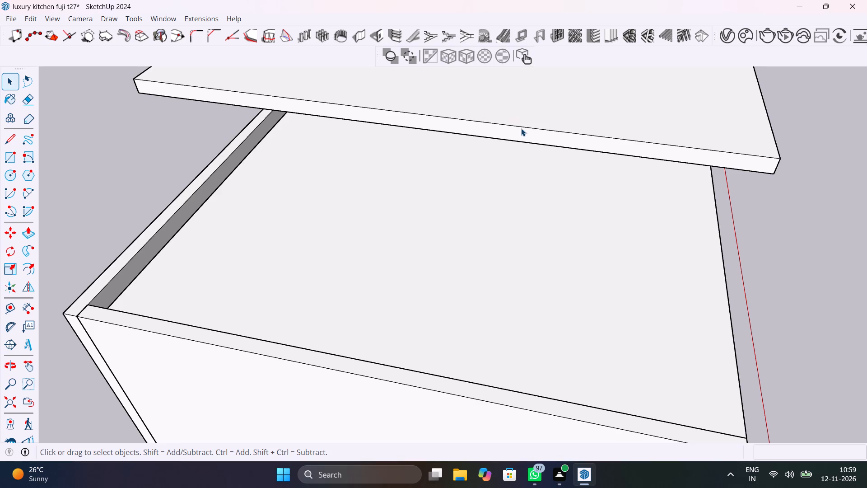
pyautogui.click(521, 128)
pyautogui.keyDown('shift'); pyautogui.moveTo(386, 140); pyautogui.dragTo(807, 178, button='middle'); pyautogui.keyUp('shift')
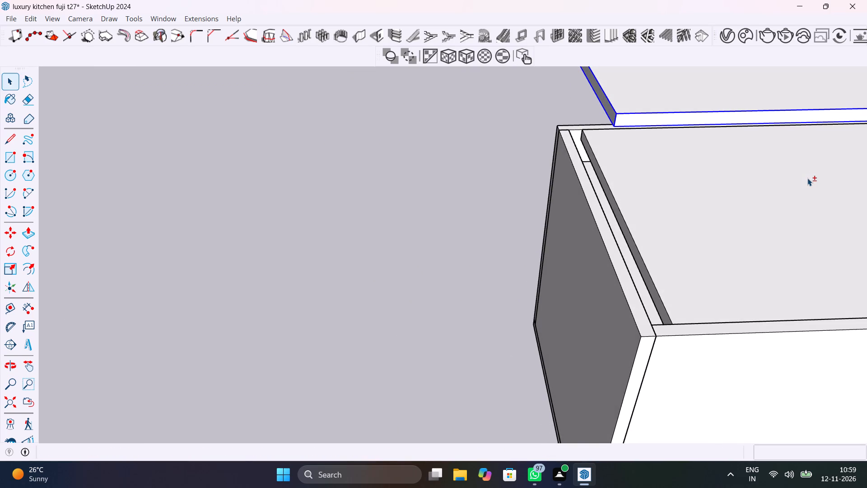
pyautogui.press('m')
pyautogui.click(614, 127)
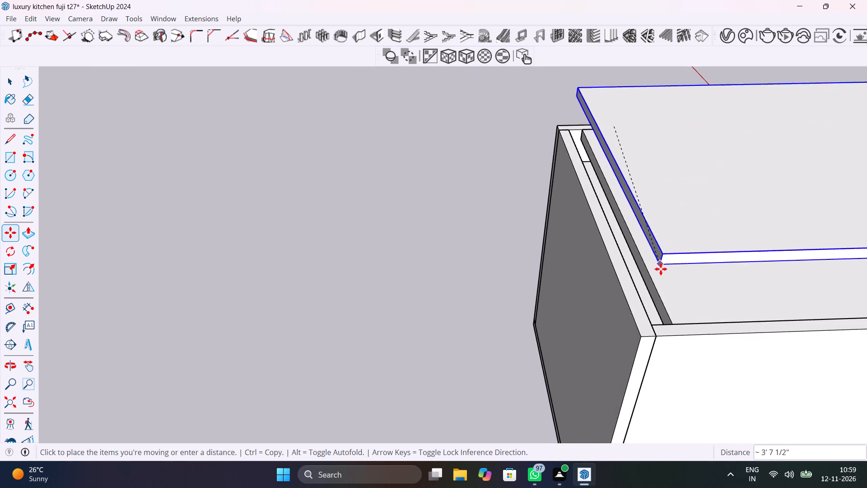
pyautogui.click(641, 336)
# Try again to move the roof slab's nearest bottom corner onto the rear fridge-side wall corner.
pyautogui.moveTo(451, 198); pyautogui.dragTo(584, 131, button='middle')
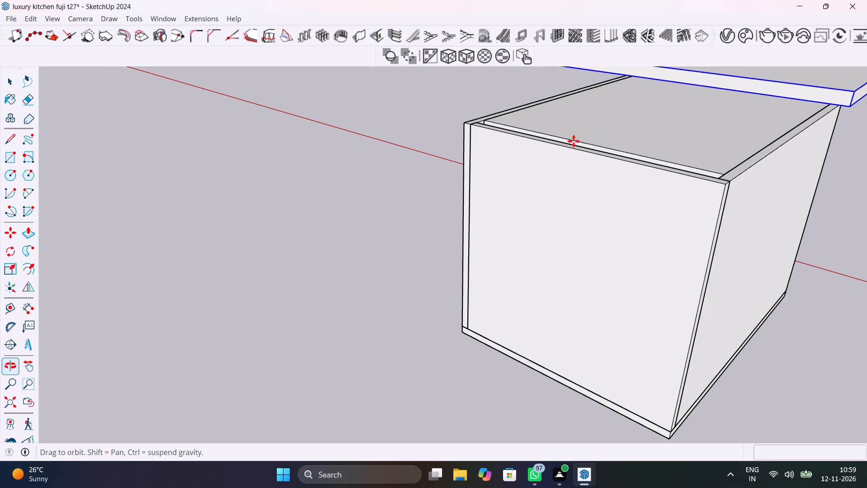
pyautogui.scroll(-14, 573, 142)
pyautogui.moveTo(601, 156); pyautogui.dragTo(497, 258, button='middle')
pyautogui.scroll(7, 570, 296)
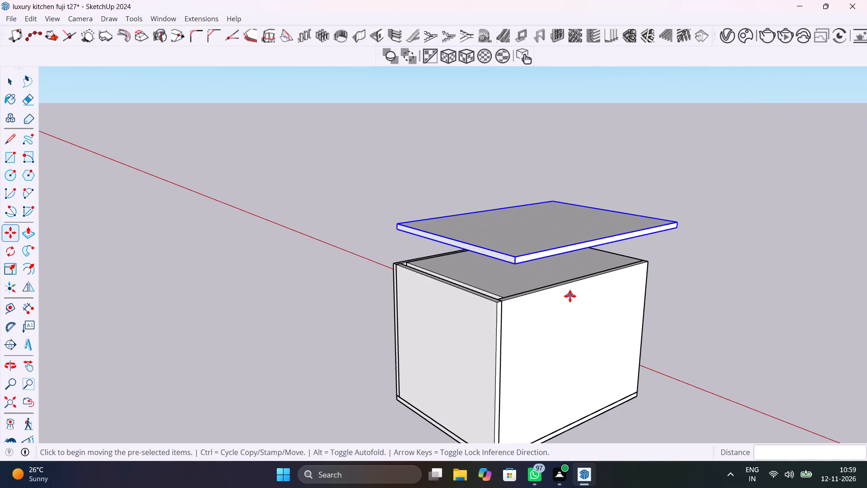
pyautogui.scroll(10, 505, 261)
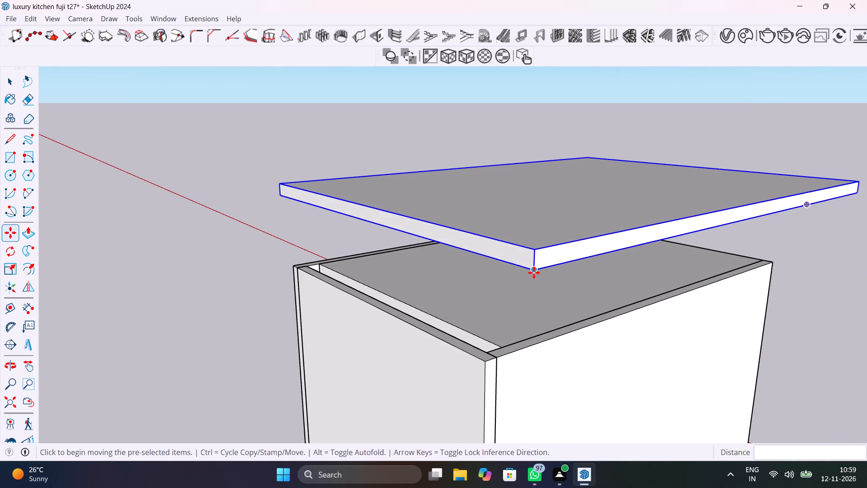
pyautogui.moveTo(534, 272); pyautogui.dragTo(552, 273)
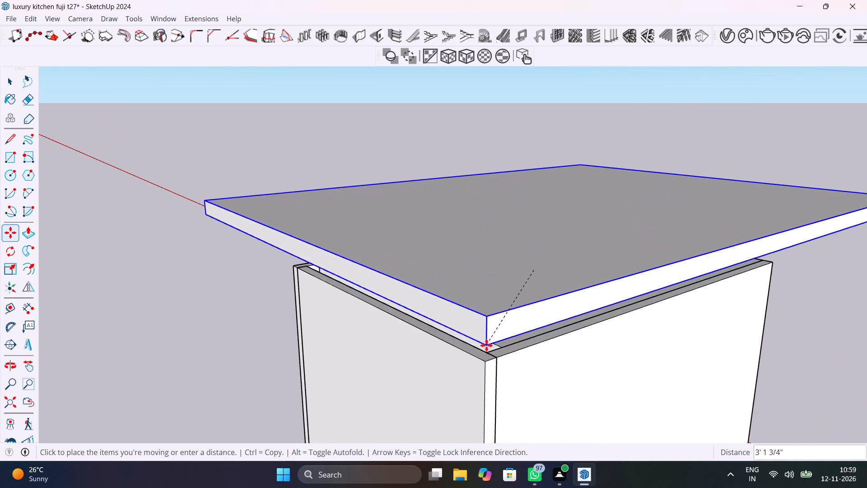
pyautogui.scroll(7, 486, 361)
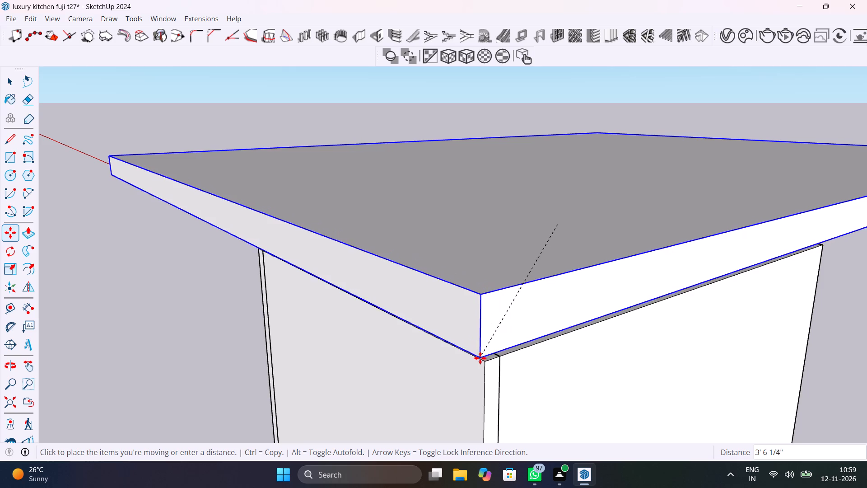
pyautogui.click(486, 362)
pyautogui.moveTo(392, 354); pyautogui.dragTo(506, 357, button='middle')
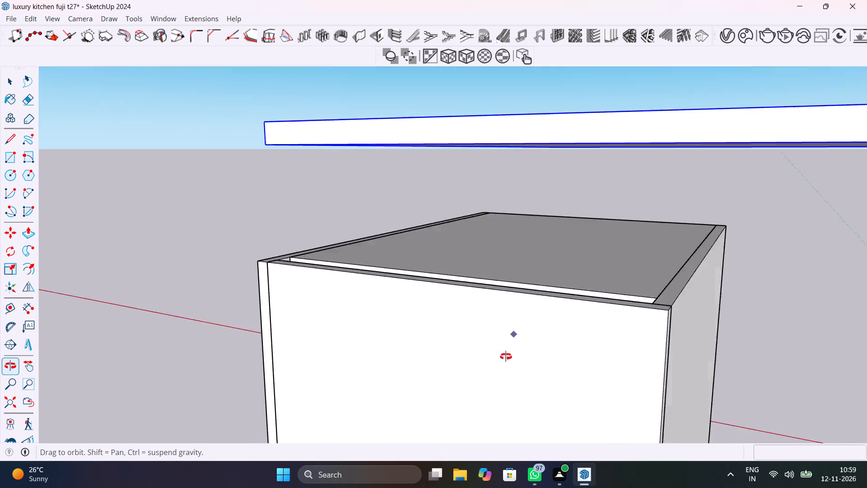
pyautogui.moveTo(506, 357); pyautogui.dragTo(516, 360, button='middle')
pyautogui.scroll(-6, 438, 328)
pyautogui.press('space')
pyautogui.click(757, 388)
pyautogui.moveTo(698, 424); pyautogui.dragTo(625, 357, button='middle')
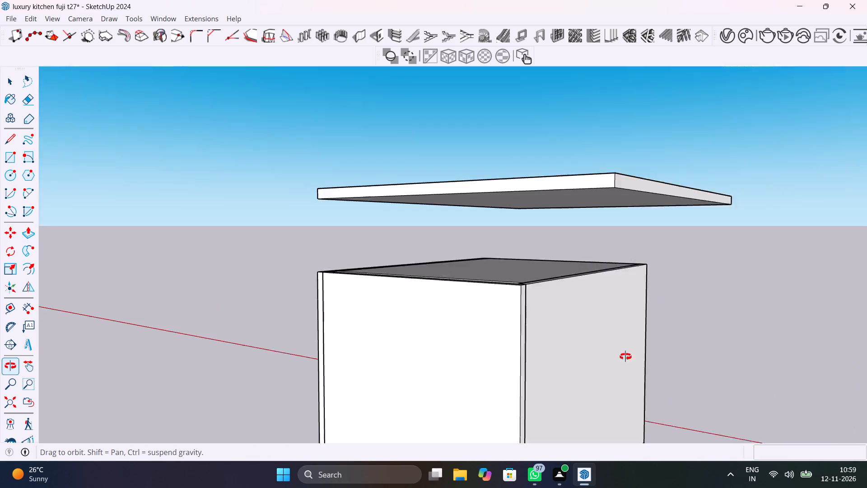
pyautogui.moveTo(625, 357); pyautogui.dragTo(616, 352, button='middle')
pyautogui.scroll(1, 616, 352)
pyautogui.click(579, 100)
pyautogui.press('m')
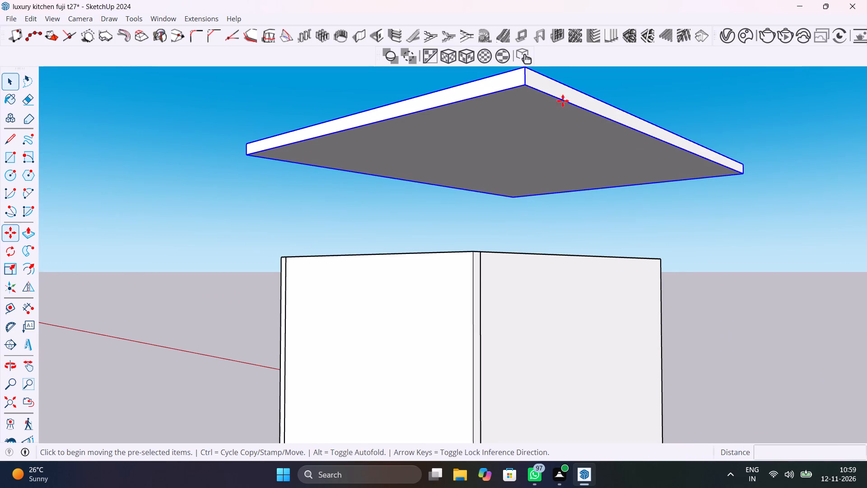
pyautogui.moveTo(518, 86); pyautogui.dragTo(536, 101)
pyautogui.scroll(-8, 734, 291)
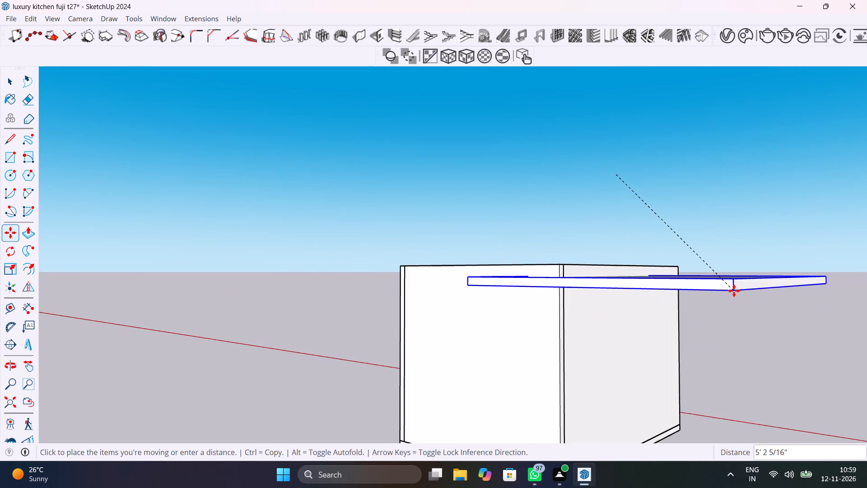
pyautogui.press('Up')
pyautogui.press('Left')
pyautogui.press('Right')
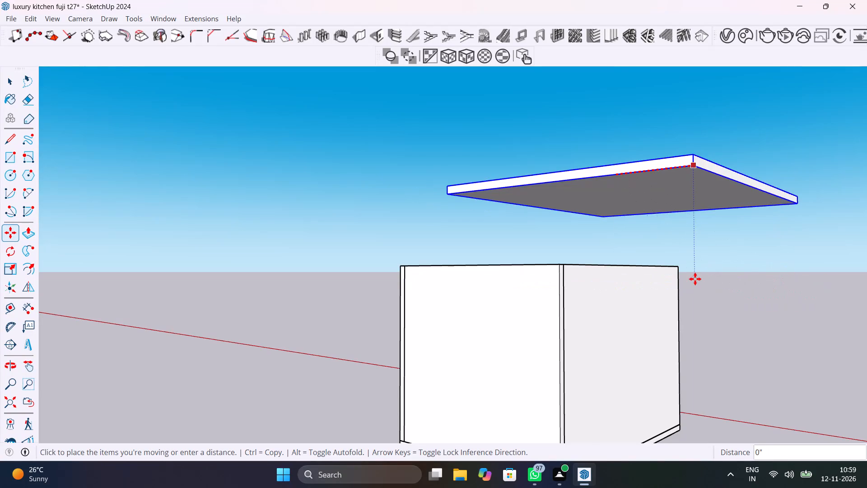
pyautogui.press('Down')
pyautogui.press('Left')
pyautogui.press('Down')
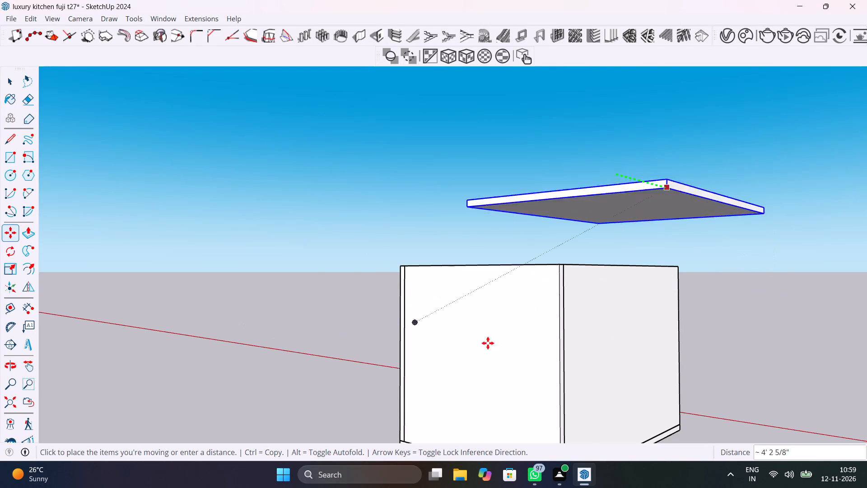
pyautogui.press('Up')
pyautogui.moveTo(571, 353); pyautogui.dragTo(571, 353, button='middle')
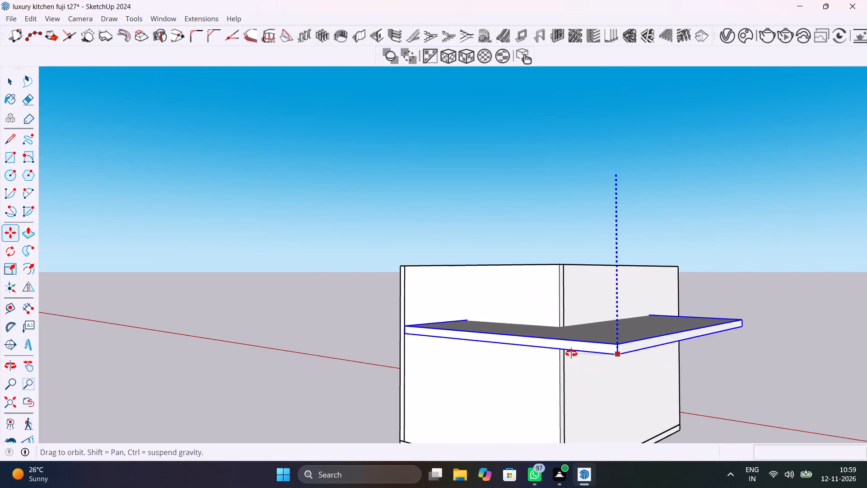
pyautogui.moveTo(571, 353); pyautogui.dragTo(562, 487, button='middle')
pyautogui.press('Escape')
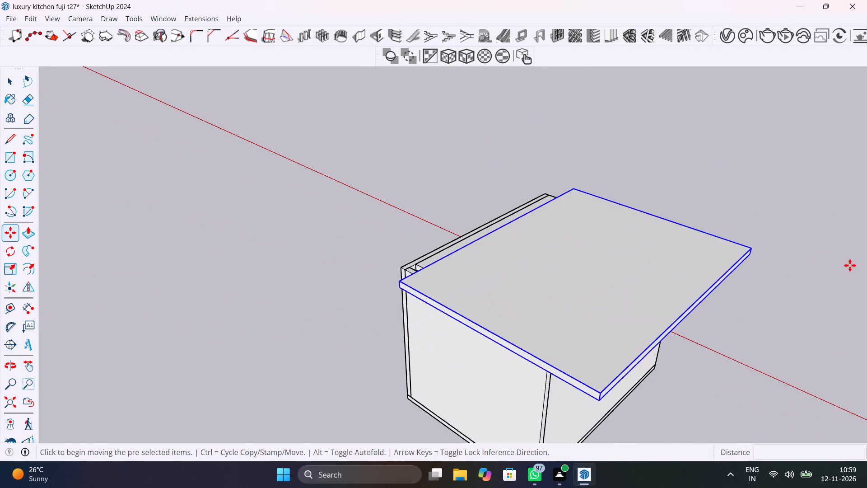
# Move the roof slab by its bottom corner onto the rear fridge-side top corner, seating it on the lowered walls.
pyautogui.press('space')
pyautogui.click(616, 370)
pyautogui.press('m')
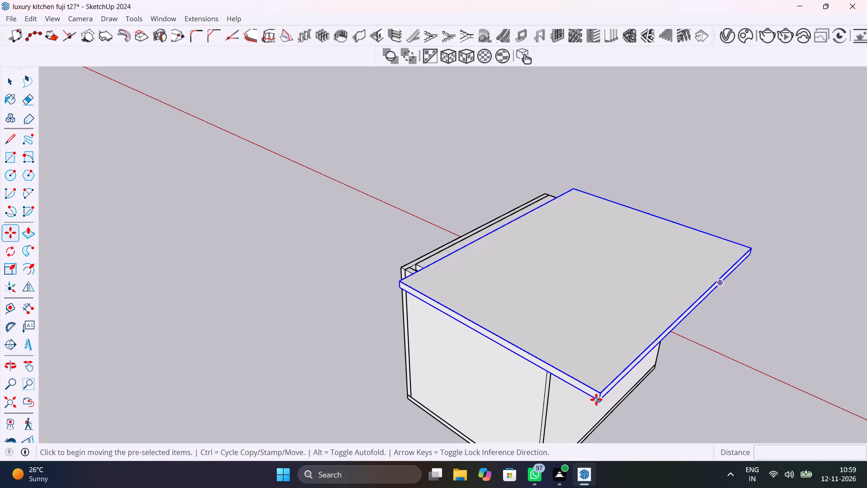
pyautogui.click(599, 401)
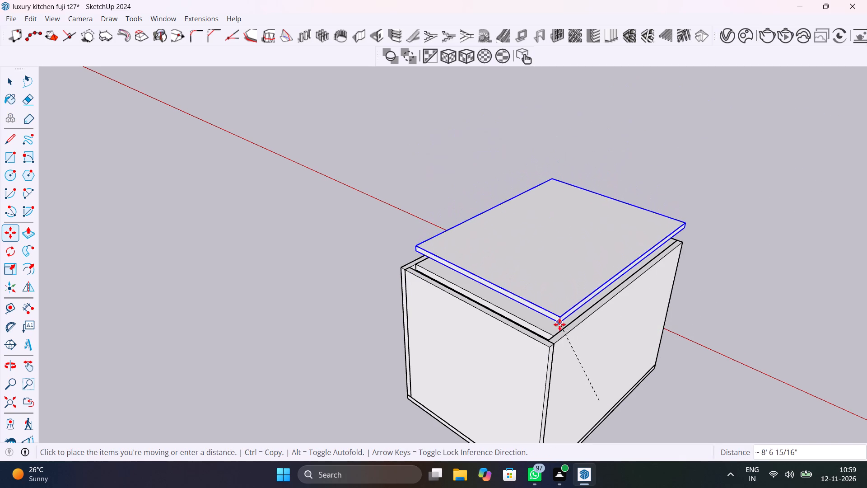
pyautogui.scroll(6, 550, 347)
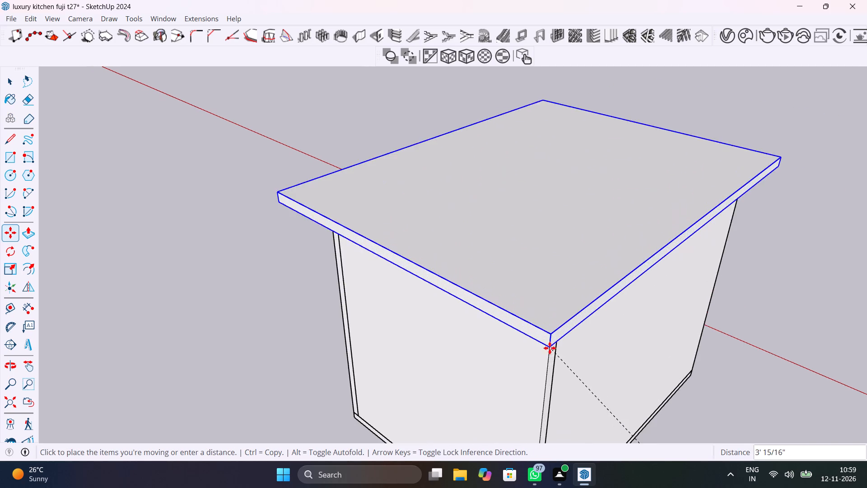
pyautogui.moveTo(549, 347); pyautogui.dragTo(540, 266, button='middle')
pyautogui.scroll(1, 538, 317)
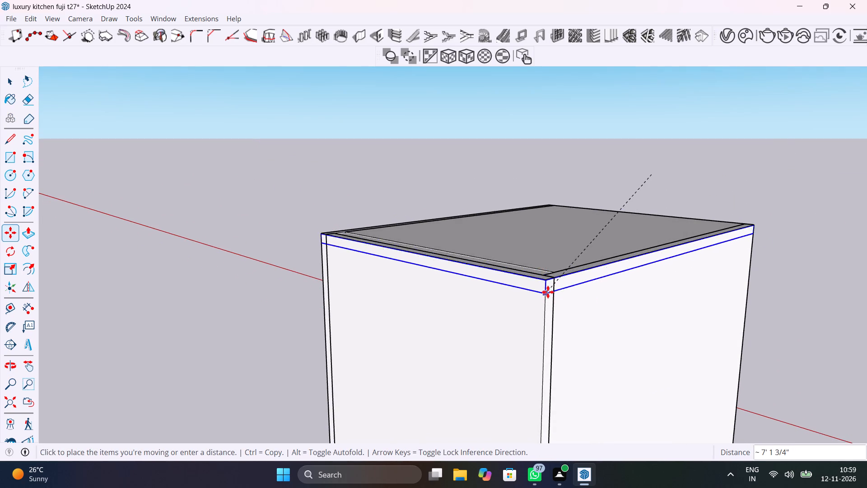
pyautogui.click(547, 282)
pyautogui.moveTo(680, 323); pyautogui.dragTo(474, 267, button='middle')
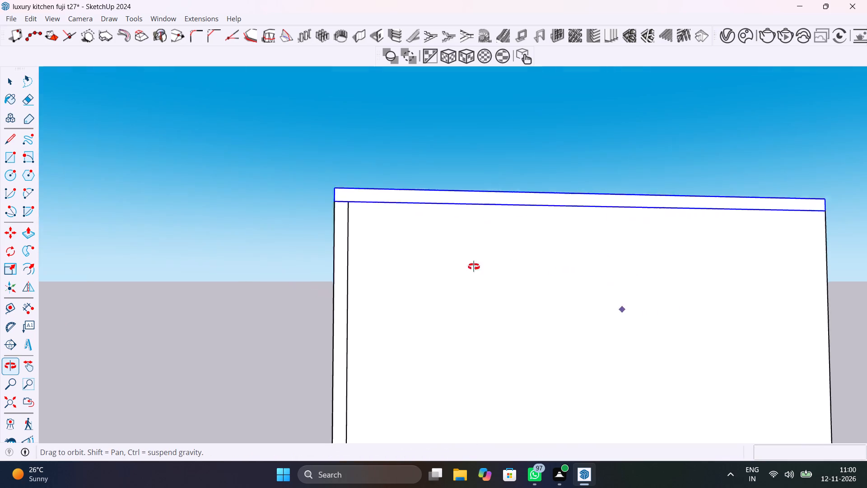
pyautogui.moveTo(474, 267); pyautogui.dragTo(141, 259, button='middle')
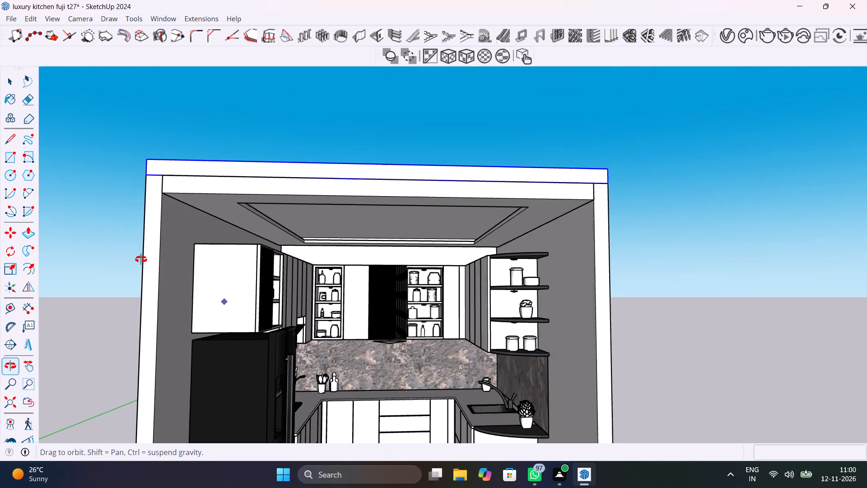
pyautogui.moveTo(141, 259); pyautogui.dragTo(189, 271, button='middle')
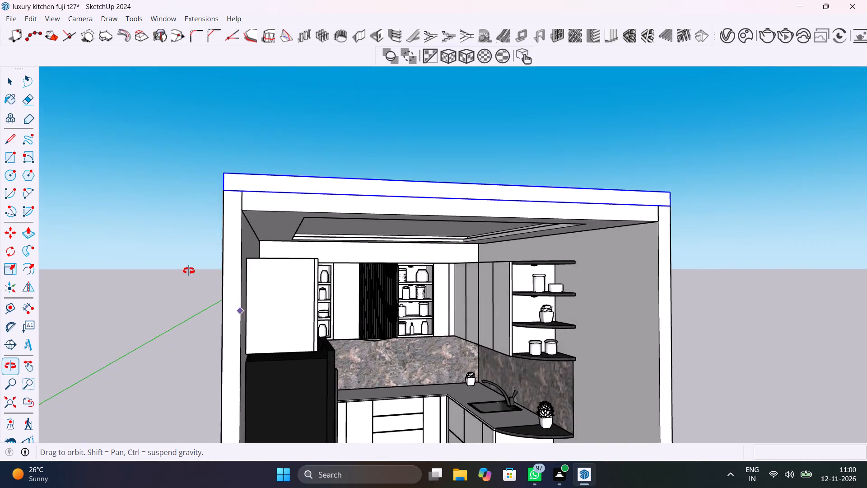
pyautogui.moveTo(189, 271); pyautogui.dragTo(149, 239, button='middle')
pyautogui.press('space')
pyautogui.click(718, 183)
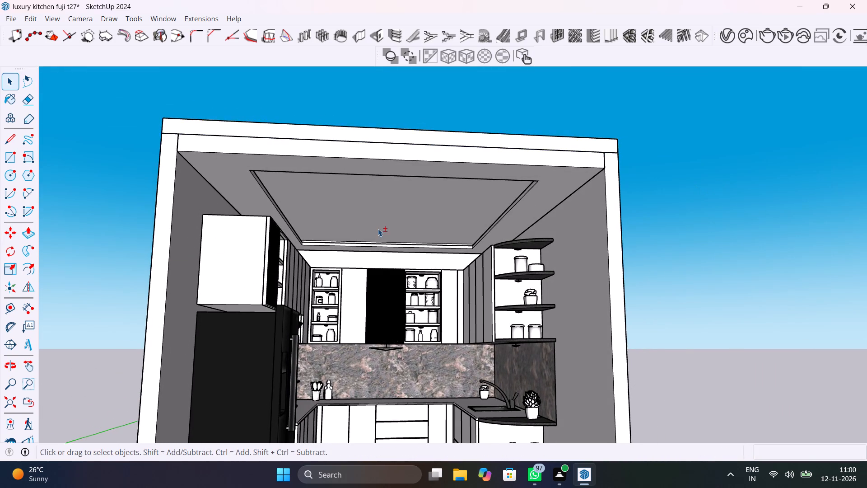
# Inspect the reseated roof slab, the lowered walls and the stepped false ceiling from outside and inside the kitchen.
pyautogui.keyDown('shift'); pyautogui.moveTo(378, 229); pyautogui.dragTo(415, 215, button='middle'); pyautogui.keyUp('shift')
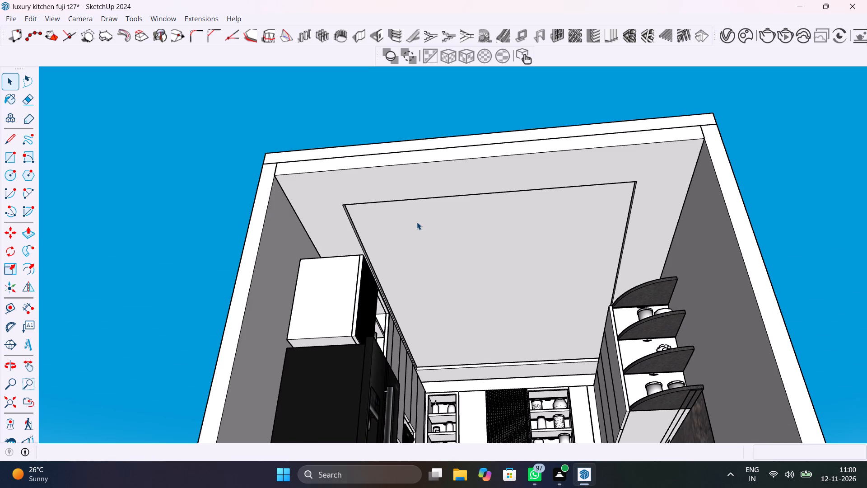
pyautogui.moveTo(420, 258); pyautogui.dragTo(436, 278, button='middle')
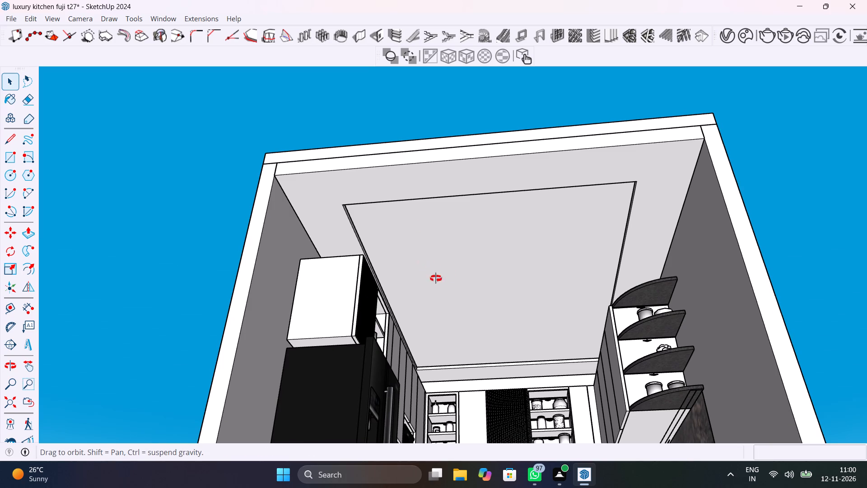
pyautogui.moveTo(436, 278); pyautogui.dragTo(442, 335, button='middle')
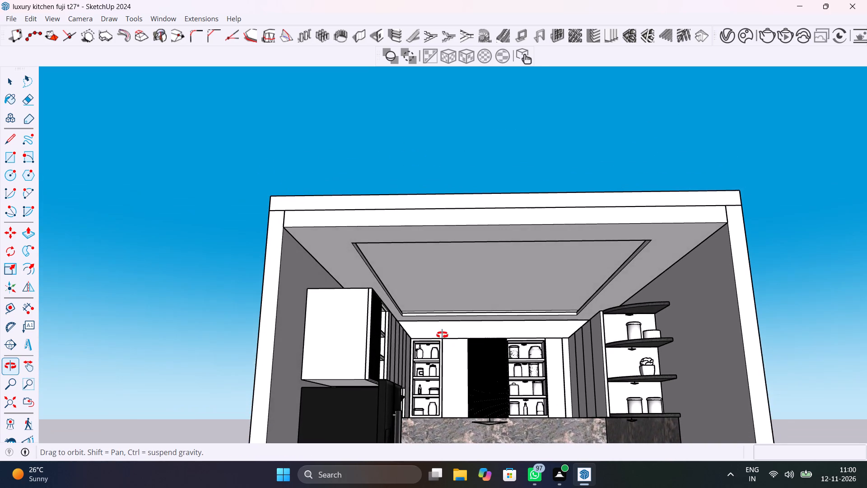
pyautogui.moveTo(442, 335); pyautogui.dragTo(312, 342, button='middle')
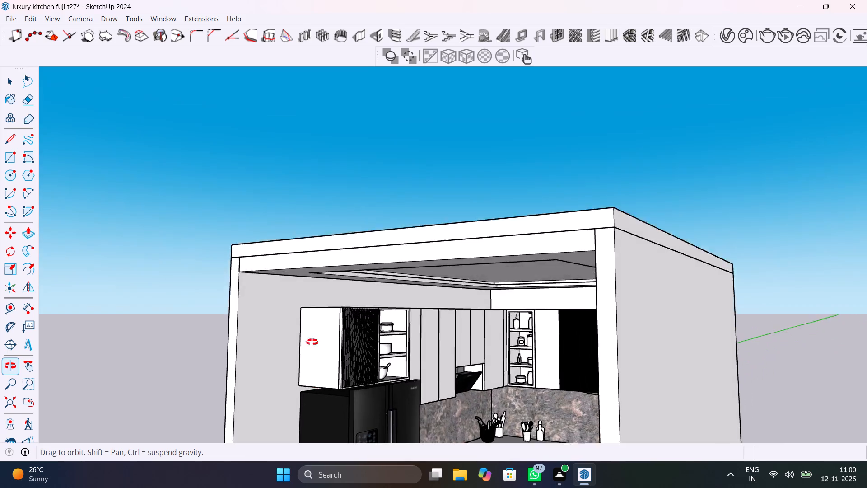
pyautogui.moveTo(312, 342); pyautogui.dragTo(331, 271, button='middle')
pyautogui.moveTo(440, 422); pyautogui.dragTo(514, 226, button='middle')
pyautogui.moveTo(542, 358); pyautogui.dragTo(633, 225, button='middle')
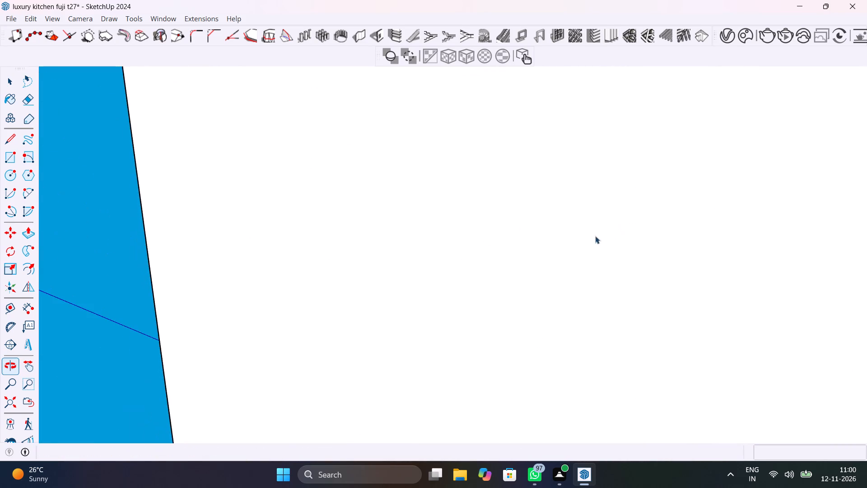
pyautogui.moveTo(525, 289); pyautogui.dragTo(866, 196, button='middle')
pyautogui.moveTo(447, 281); pyautogui.dragTo(764, 229, button='middle')
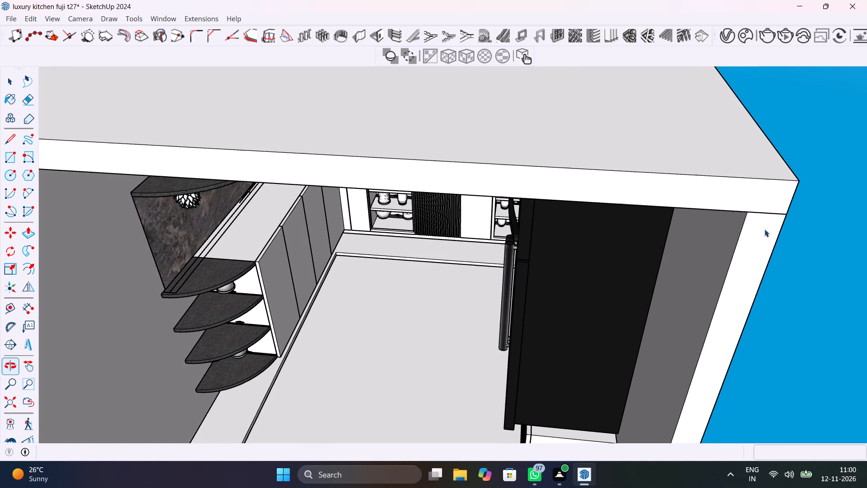
pyautogui.scroll(5, 318, 309)
pyautogui.moveTo(358, 333); pyautogui.dragTo(460, 178, button='middle')
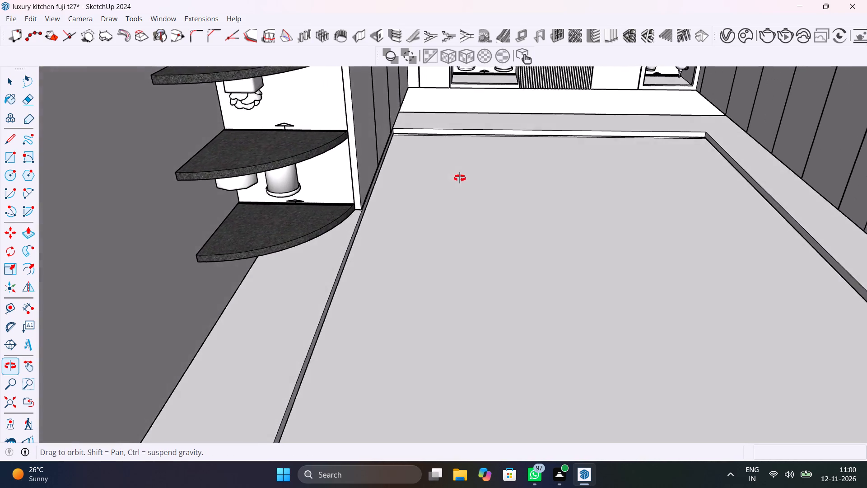
pyautogui.moveTo(460, 178); pyautogui.dragTo(310, 124, button='middle')
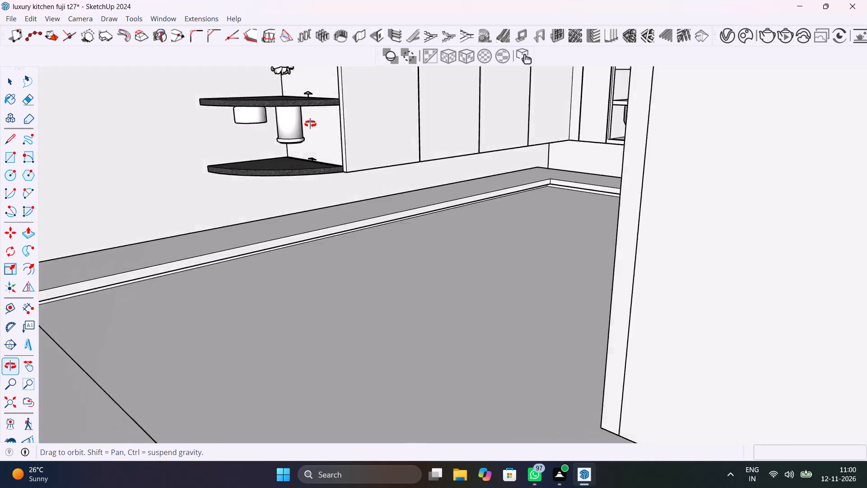
pyautogui.moveTo(310, 124); pyautogui.dragTo(497, 79, button='middle')
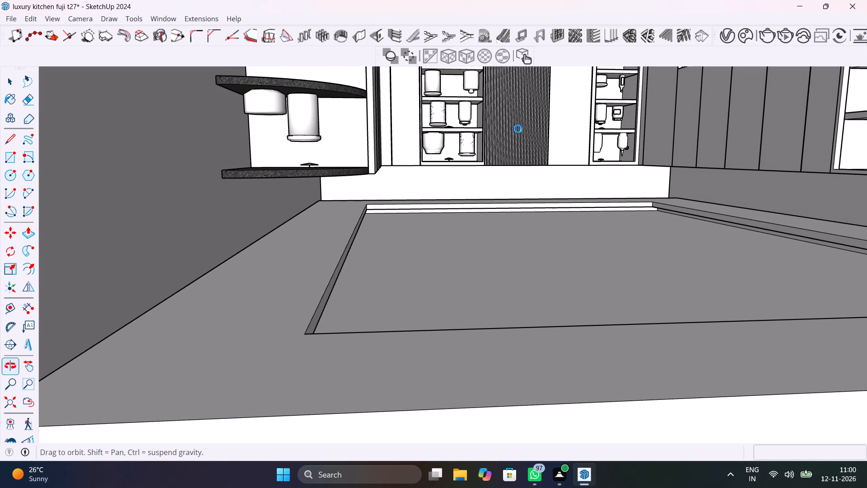
pyautogui.moveTo(563, 217); pyautogui.dragTo(539, 85, button='middle')
pyautogui.scroll(1, 546, 150)
pyautogui.moveTo(583, 235); pyautogui.dragTo(576, 135, button='middle')
pyautogui.scroll(1, 576, 150)
pyautogui.moveTo(581, 345); pyautogui.dragTo(617, 192, button='middle')
pyautogui.moveTo(617, 254); pyautogui.dragTo(621, 241, button='middle')
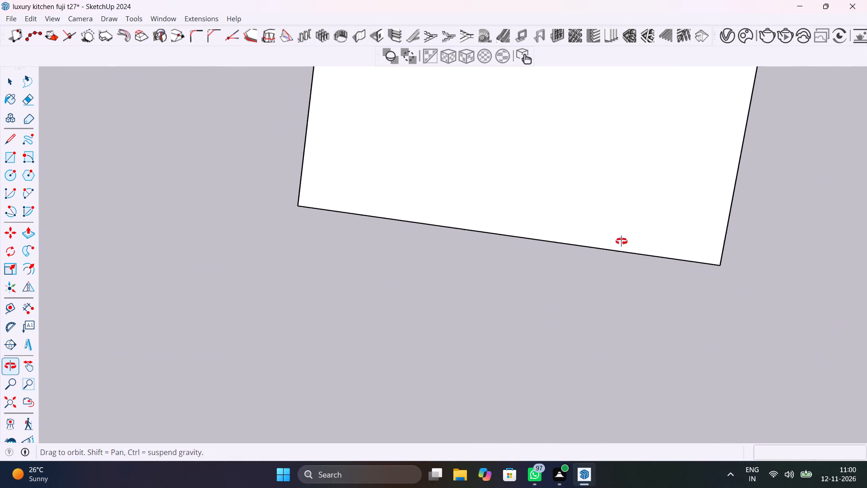
pyautogui.moveTo(621, 241); pyautogui.dragTo(646, 183, button='middle')
pyautogui.moveTo(600, 270); pyautogui.dragTo(643, 207, button='middle')
pyautogui.moveTo(471, 277); pyautogui.dragTo(866, 193, button='middle')
pyautogui.moveTo(312, 294); pyautogui.dragTo(458, 246, button='middle')
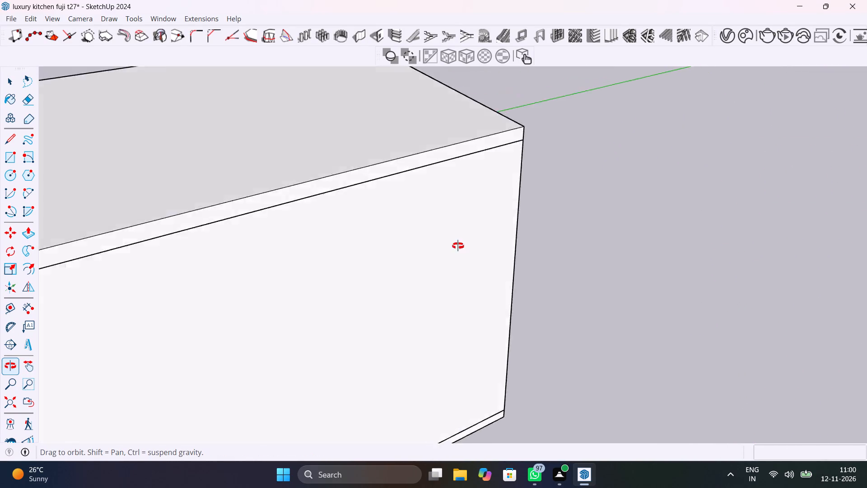
pyautogui.moveTo(458, 246); pyautogui.dragTo(629, 158, button='middle')
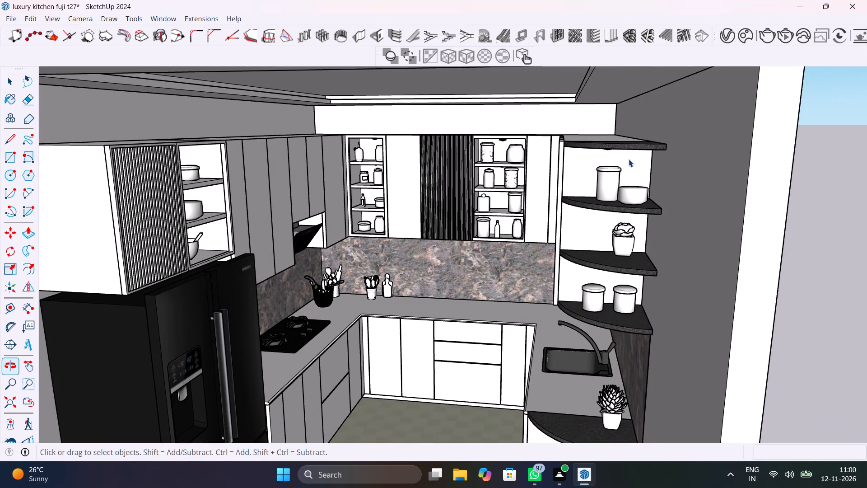
# Open the stepped false ceiling group and select its inner step face running along the fridge-side wall.
pyautogui.scroll(8, 300, 102)
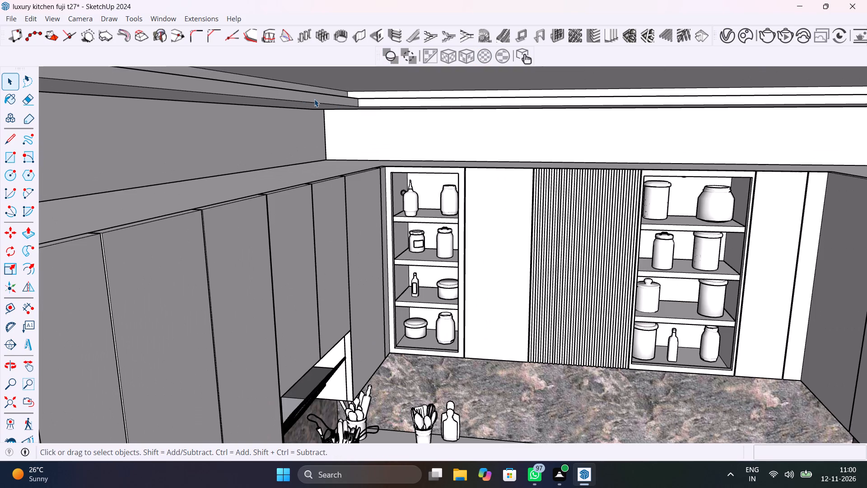
pyautogui.moveTo(314, 98); pyautogui.dragTo(308, 108, button='middle')
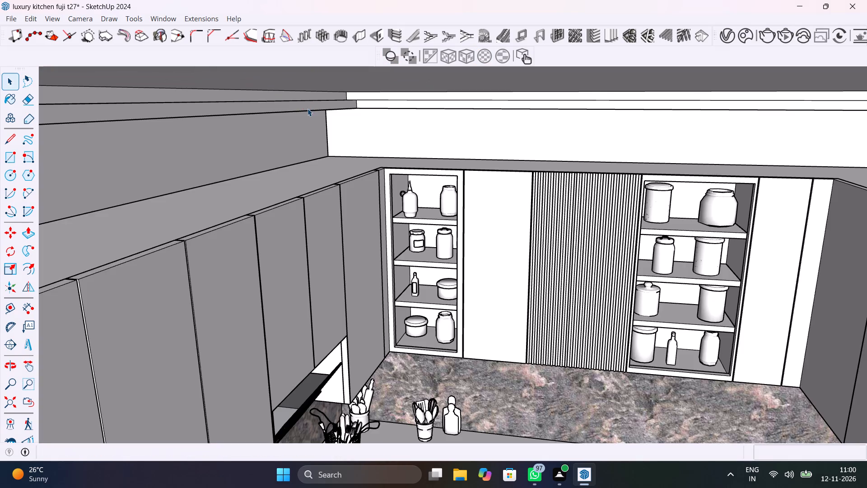
pyautogui.scroll(13, 308, 107)
pyautogui.moveTo(311, 108); pyautogui.dragTo(328, 121, button='middle')
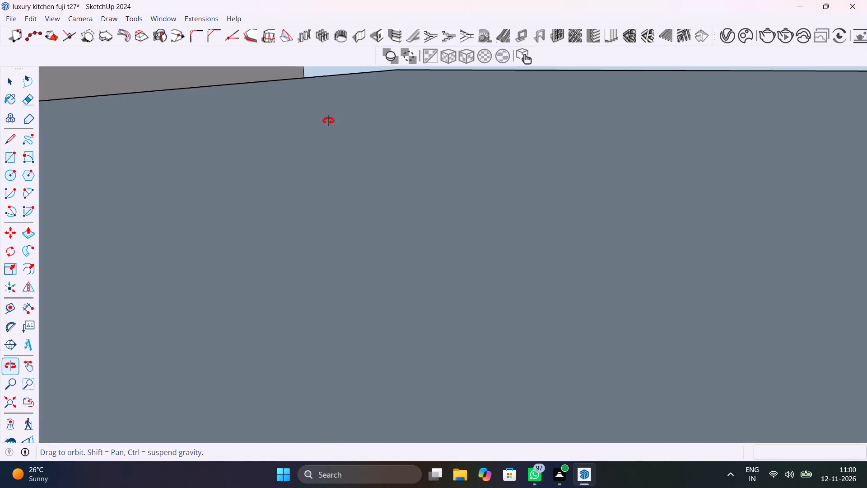
pyautogui.moveTo(328, 121); pyautogui.dragTo(330, 110, button='middle')
pyautogui.scroll(11, 333, 96)
pyautogui.moveTo(335, 99); pyautogui.dragTo(343, 114, button='middle')
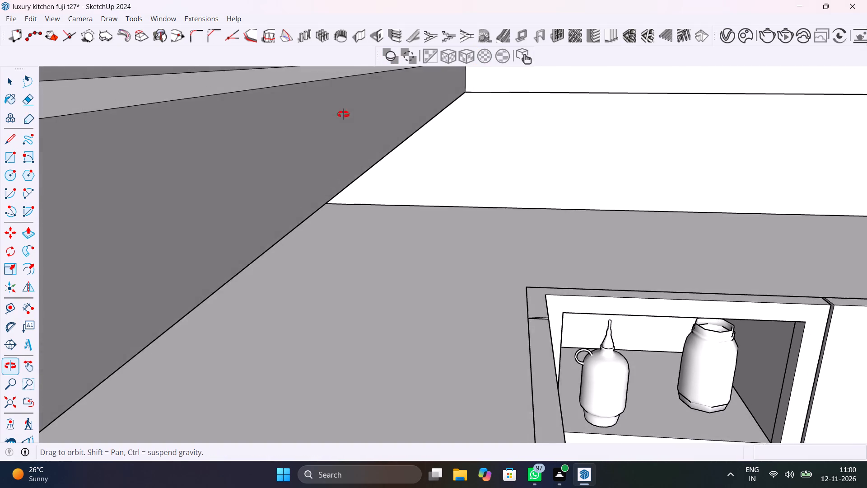
pyautogui.moveTo(343, 114); pyautogui.dragTo(434, 155, button='middle')
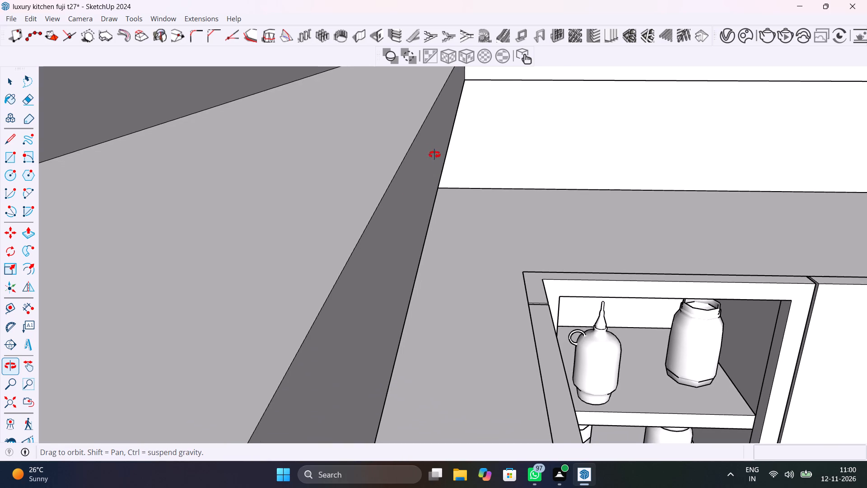
pyautogui.moveTo(434, 155); pyautogui.dragTo(435, 155, button='middle')
pyautogui.click(381, 144)
pyautogui.doubleClick(381, 143)
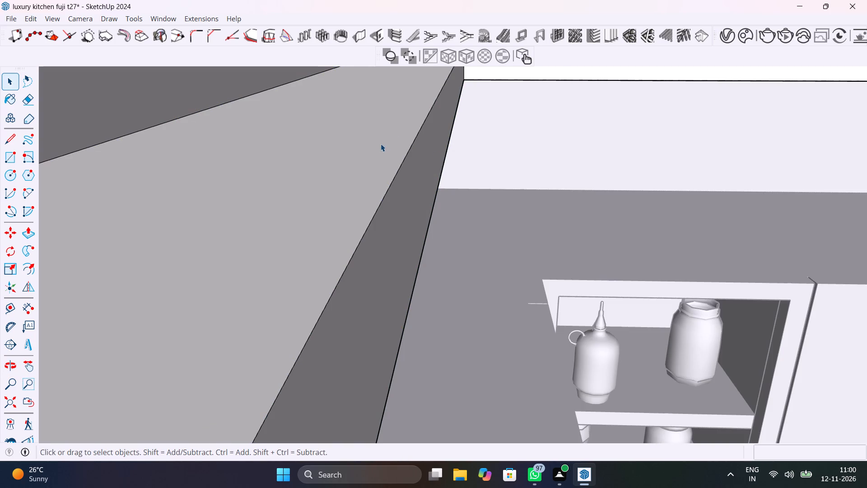
pyautogui.click(381, 144)
pyautogui.scroll(-3, 381, 144)
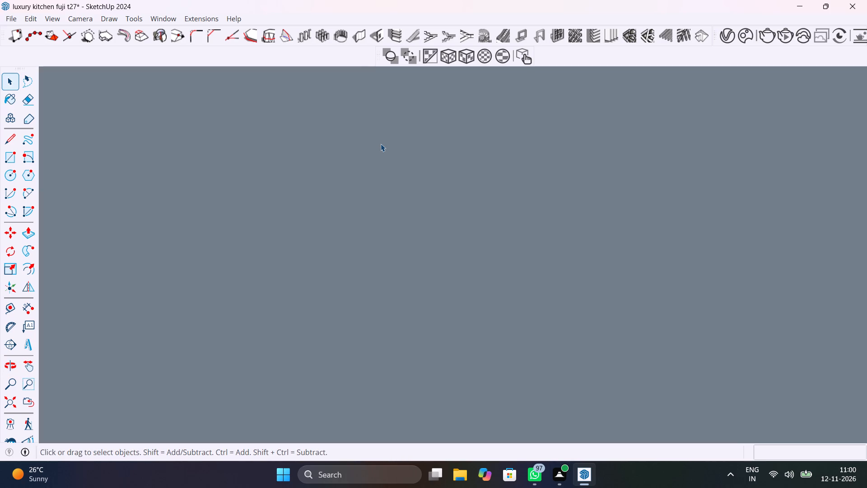
pyautogui.scroll(16, 381, 144)
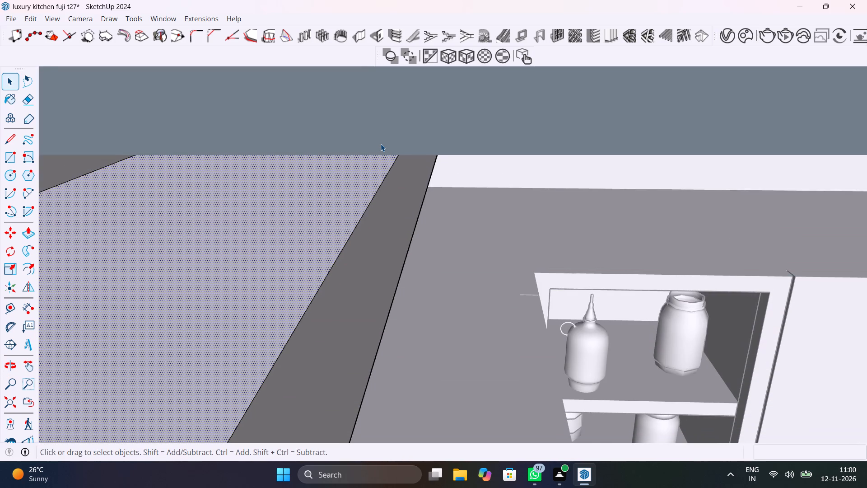
pyautogui.scroll(8, 381, 144)
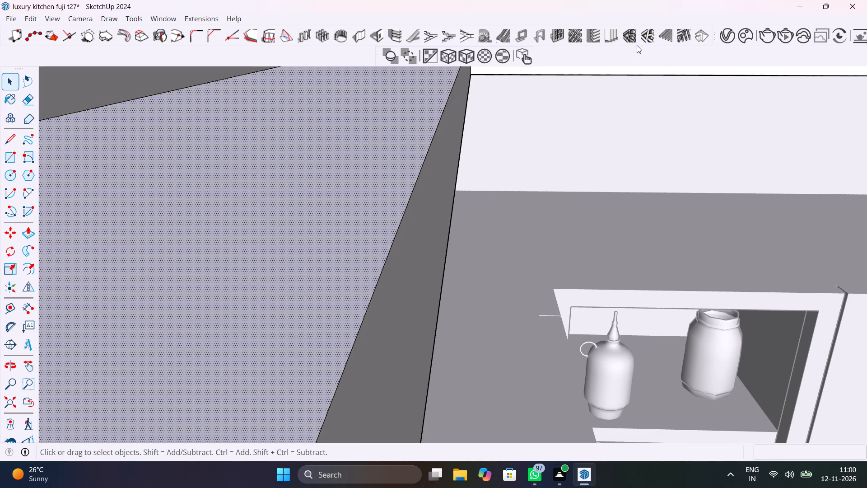
# Create a new Emissive material in the V-Ray Asset Editor.
pyautogui.click(736, 31)
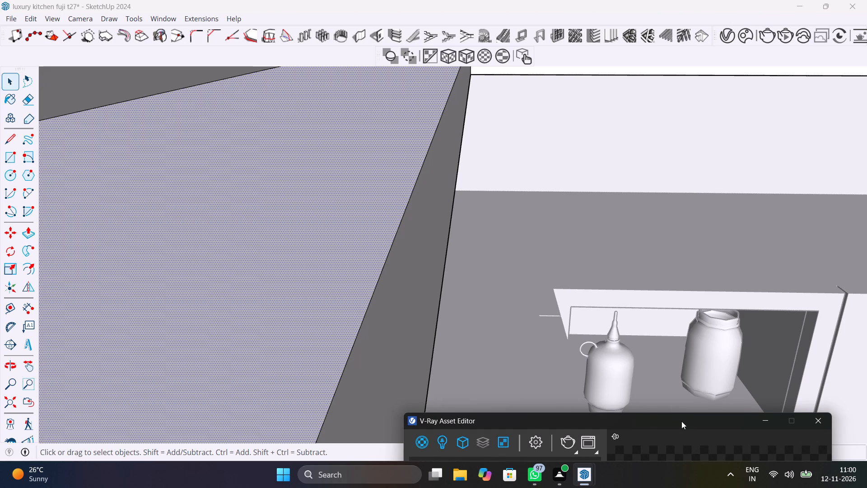
pyautogui.moveTo(681, 421); pyautogui.dragTo(657, 94)
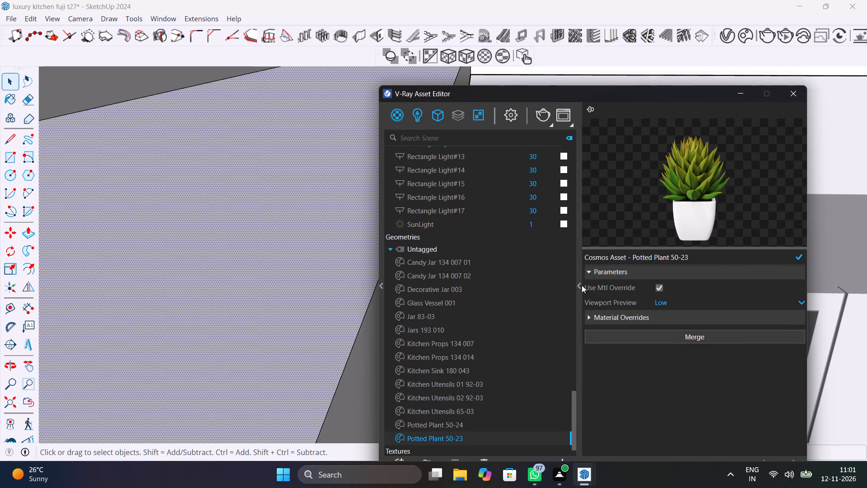
pyautogui.click(582, 285)
pyautogui.click(578, 285)
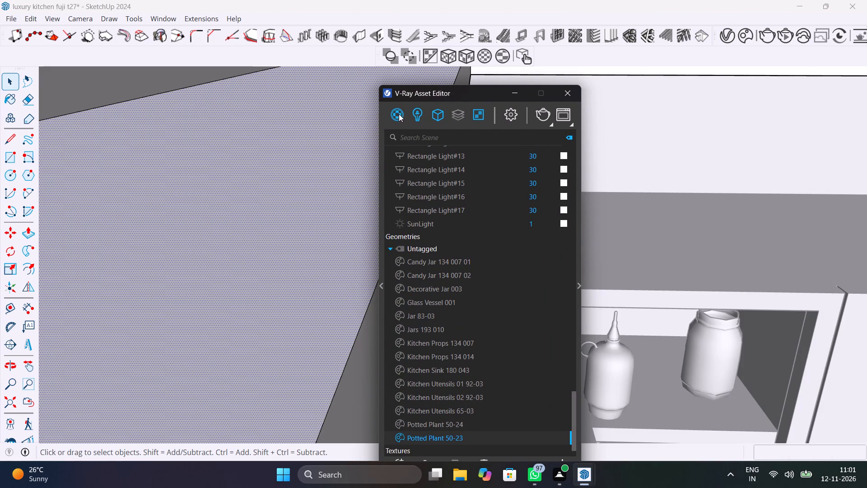
pyautogui.click(399, 113)
pyautogui.rightClick(399, 113)
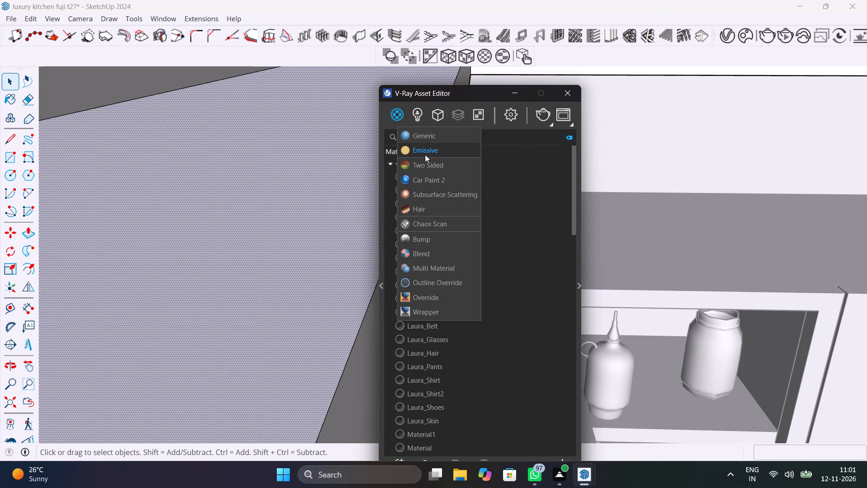
pyautogui.click(425, 155)
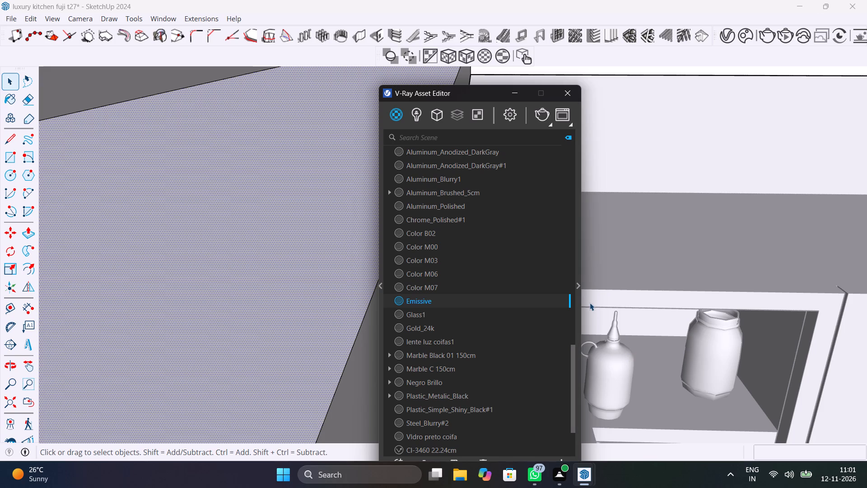
# Set the Emissive material's colour temperature to 3500.
pyautogui.click(578, 286)
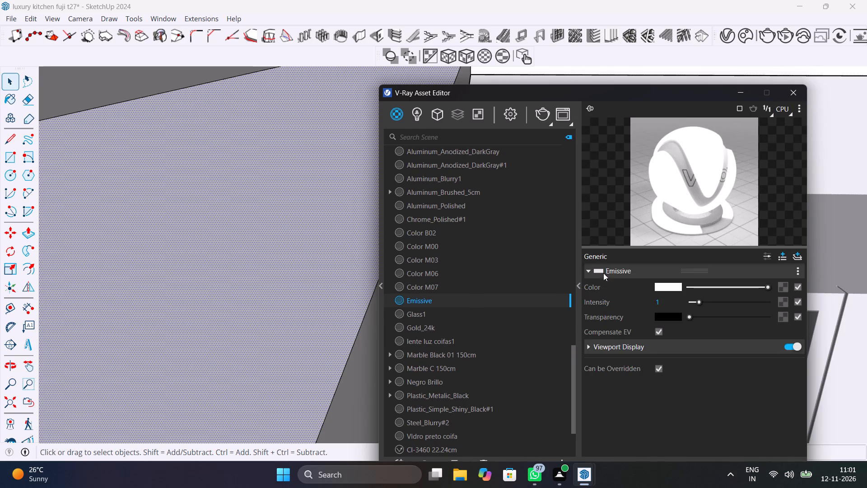
pyautogui.click(667, 289)
pyautogui.moveTo(466, 288); pyautogui.dragTo(387, 295)
pyautogui.write('3500')
pyautogui.press('Return')
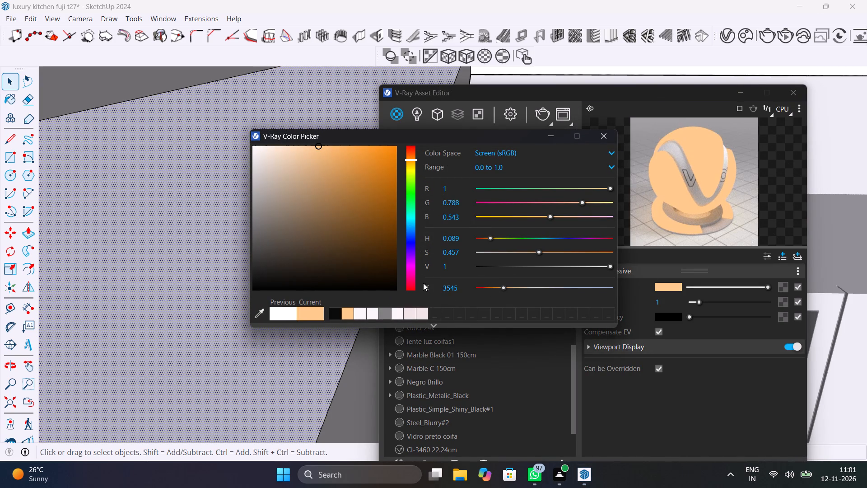
pyautogui.click(606, 137)
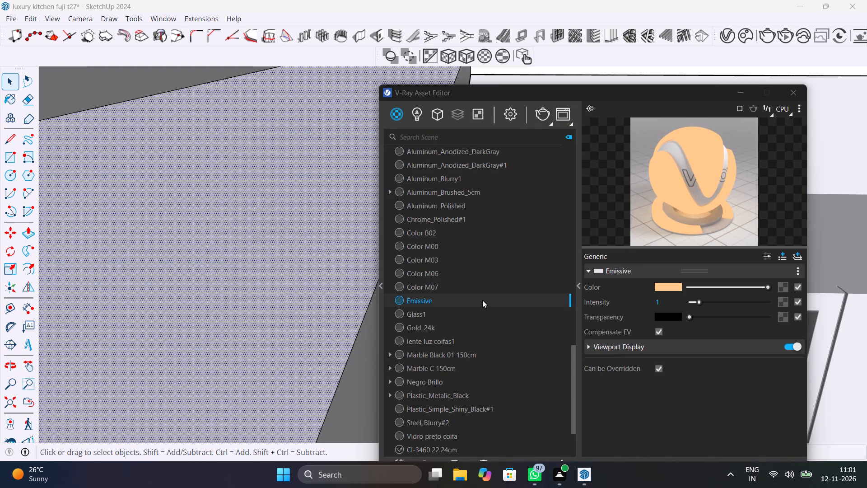
# Apply the Emissive material to the selected step face of the false ceiling.
pyautogui.rightClick(291, 290)
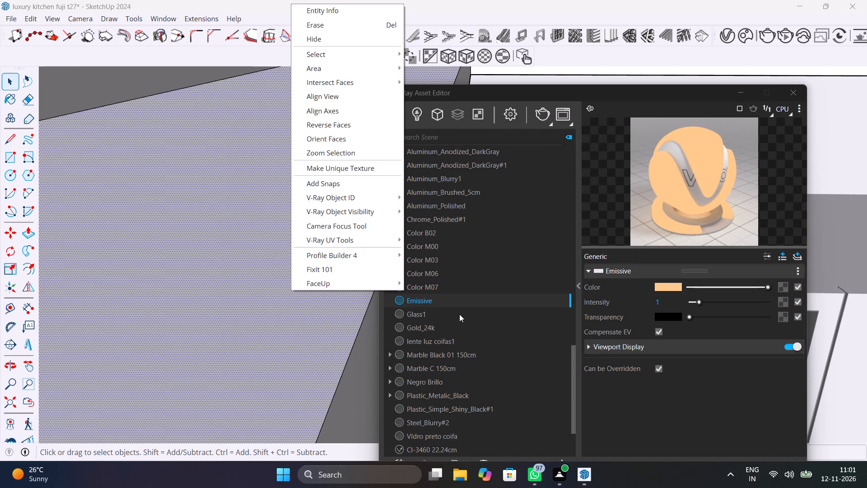
pyautogui.click(470, 302)
pyautogui.rightClick(470, 302)
pyautogui.click(508, 328)
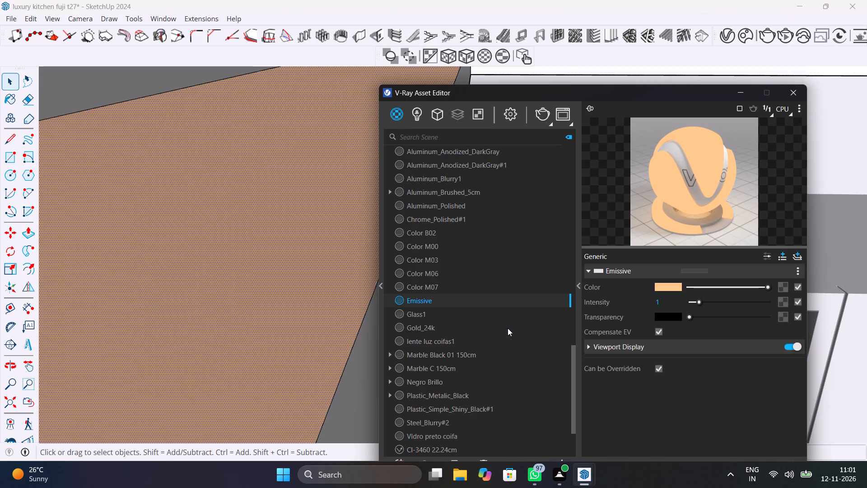
# Collapse the material settings pane of the V-Ray Asset Editor and move the window clear of the ceiling.
pyautogui.moveTo(297, 267); pyautogui.dragTo(292, 296, button='middle')
pyautogui.moveTo(292, 296); pyautogui.dragTo(271, 337, button='middle')
pyautogui.scroll(-2, 313, 204)
pyautogui.keyDown('shift'); pyautogui.moveTo(313, 204); pyautogui.dragTo(249, 290, button='middle'); pyautogui.keyUp('shift')
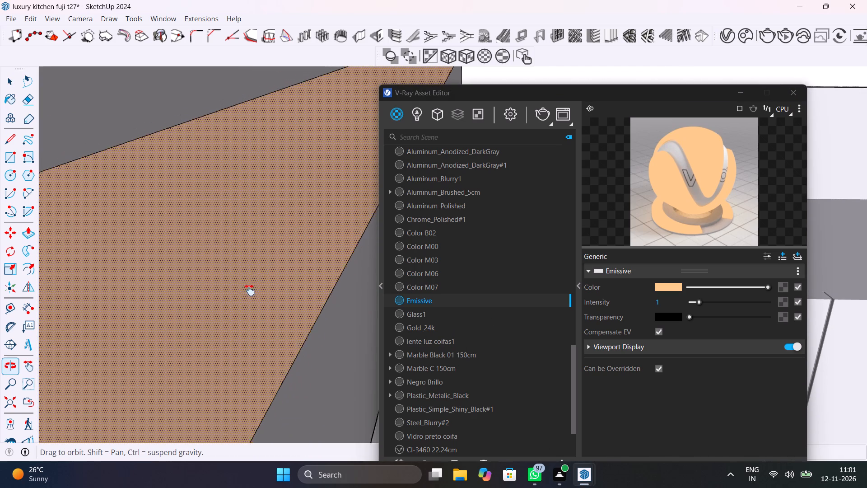
pyautogui.keyDown('shift'); pyautogui.moveTo(249, 290); pyautogui.dragTo(72, 285, button='middle'); pyautogui.keyUp('shift')
pyautogui.keyDown('shift'); pyautogui.moveTo(203, 224); pyautogui.dragTo(182, 257, button='middle'); pyautogui.keyUp('shift')
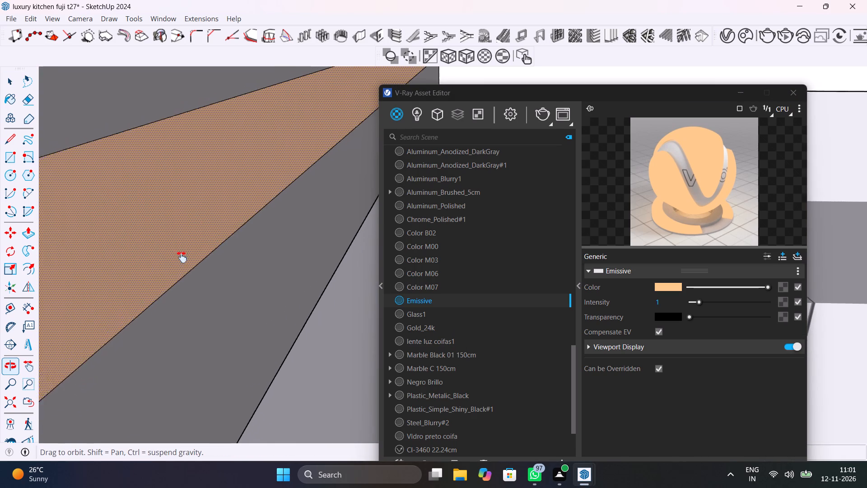
pyautogui.keyDown('shift'); pyautogui.moveTo(182, 257); pyautogui.dragTo(48, 192, button='middle'); pyautogui.keyUp('shift')
pyautogui.scroll(6, 256, 138)
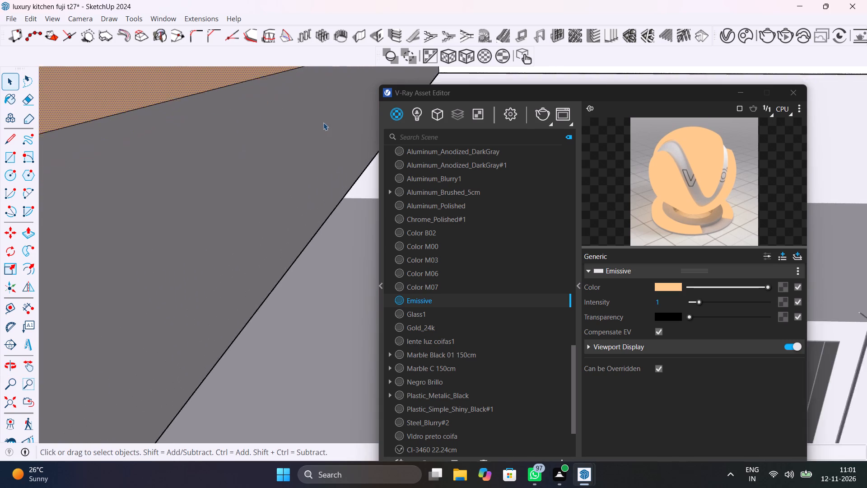
pyautogui.scroll(1, 323, 122)
pyautogui.keyDown('shift'); pyautogui.moveTo(228, 186); pyautogui.dragTo(0, 224, button='middle'); pyautogui.keyUp('shift')
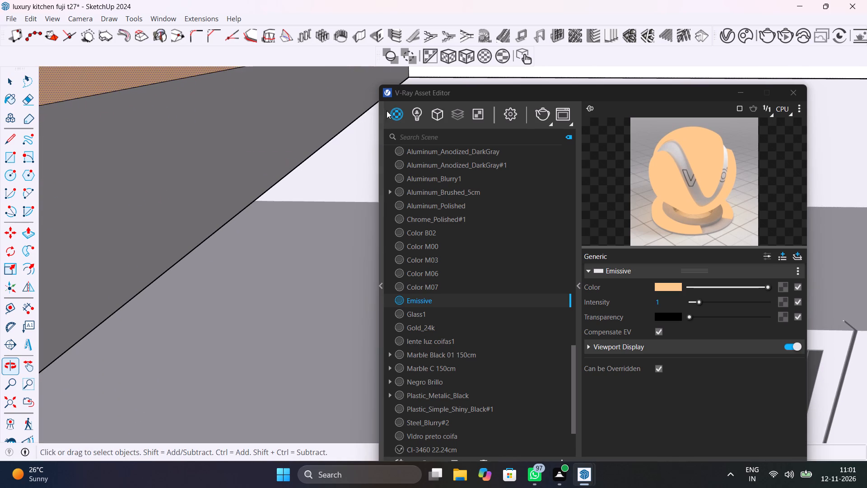
pyautogui.click(577, 283)
pyautogui.moveTo(465, 95); pyautogui.dragTo(730, 188)
# Apply the Emissive material to the false ceiling's narrow step face running along the back wall above the wall cabinets.
pyautogui.keyDown('shift'); pyautogui.moveTo(549, 101); pyautogui.dragTo(366, 110, button='middle'); pyautogui.keyUp('shift')
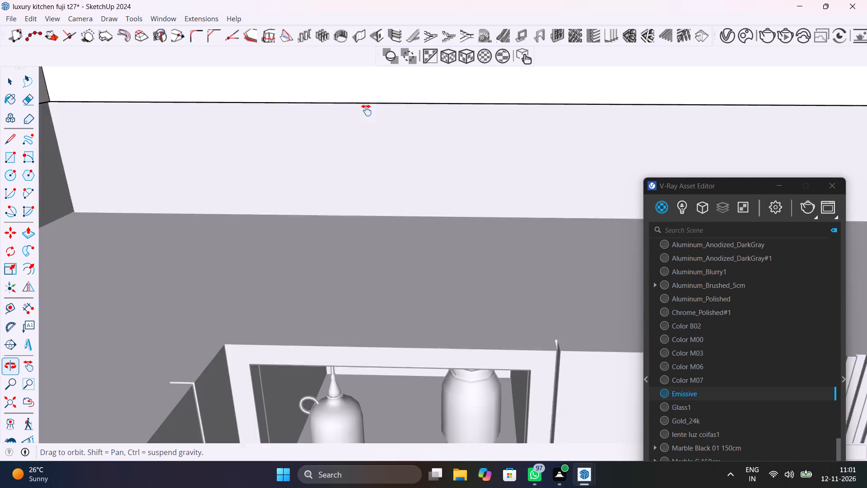
pyautogui.keyDown('shift'); pyautogui.moveTo(366, 110); pyautogui.dragTo(390, 96, button='middle'); pyautogui.keyUp('shift')
pyautogui.scroll(-1, 414, 156)
pyautogui.keyDown('shift'); pyautogui.moveTo(414, 167); pyautogui.dragTo(415, 176, button='middle'); pyautogui.keyUp('shift')
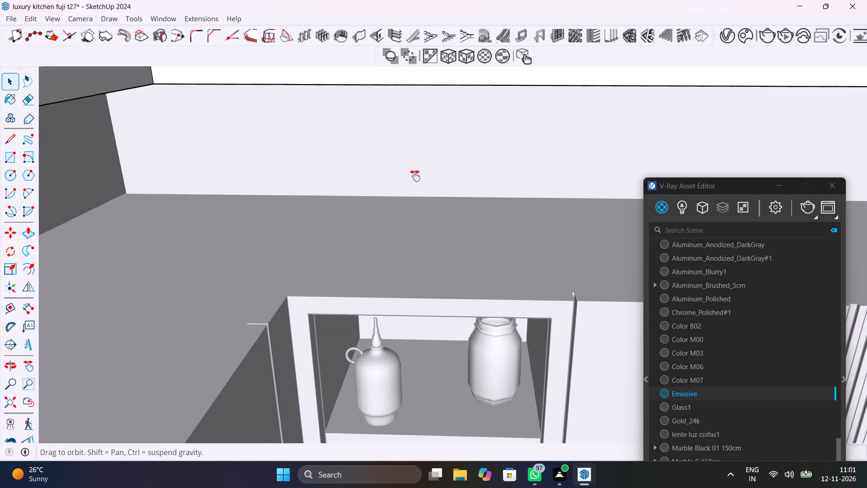
pyautogui.keyDown('shift'); pyautogui.moveTo(415, 176); pyautogui.dragTo(408, 125, button='middle'); pyautogui.keyUp('shift')
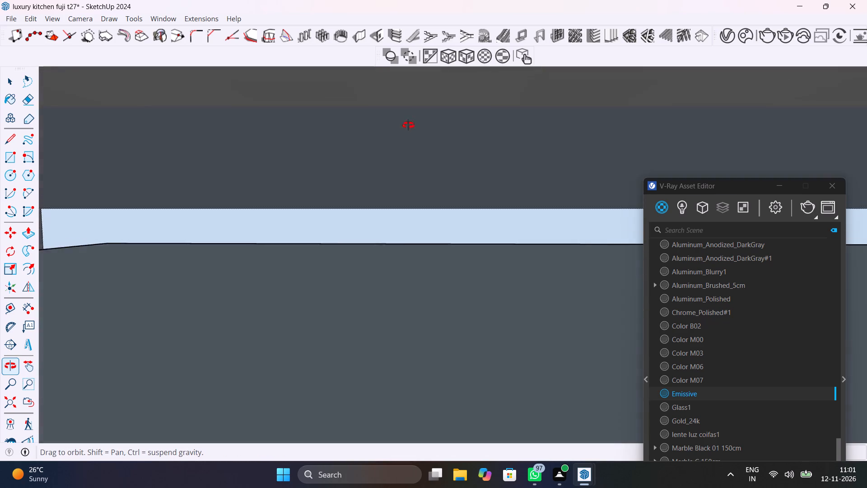
pyautogui.keyDown('shift'); pyautogui.moveTo(408, 125); pyautogui.dragTo(451, 91, button='middle'); pyautogui.keyUp('shift')
pyautogui.scroll(-20, 457, 167)
pyautogui.scroll(-7, 457, 167)
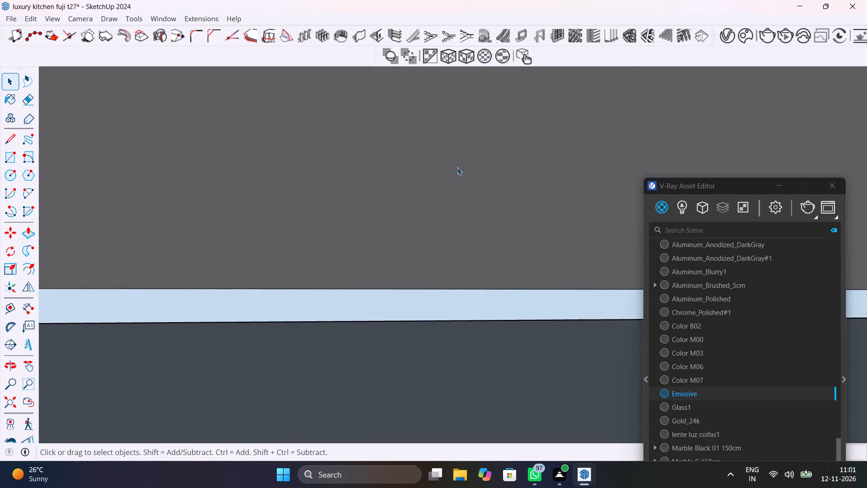
pyautogui.scroll(-12, 457, 167)
pyautogui.click(6, 399)
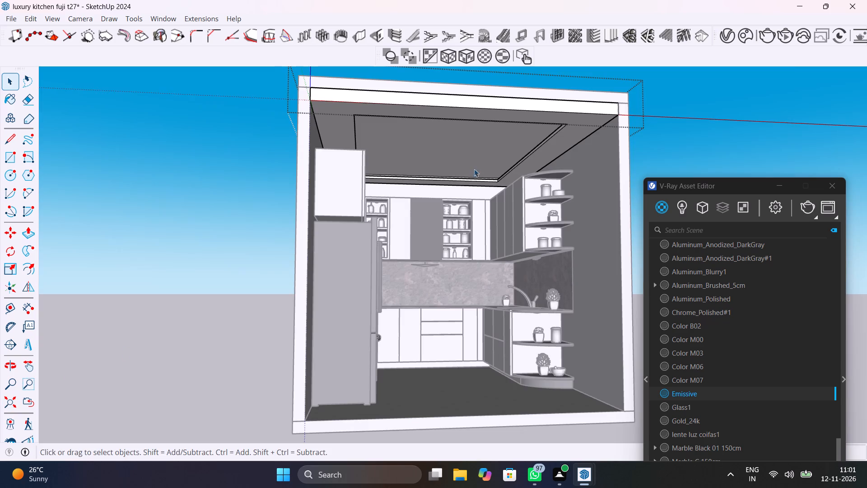
pyautogui.scroll(10, 476, 167)
pyautogui.moveTo(340, 191); pyautogui.dragTo(343, 213, button='middle')
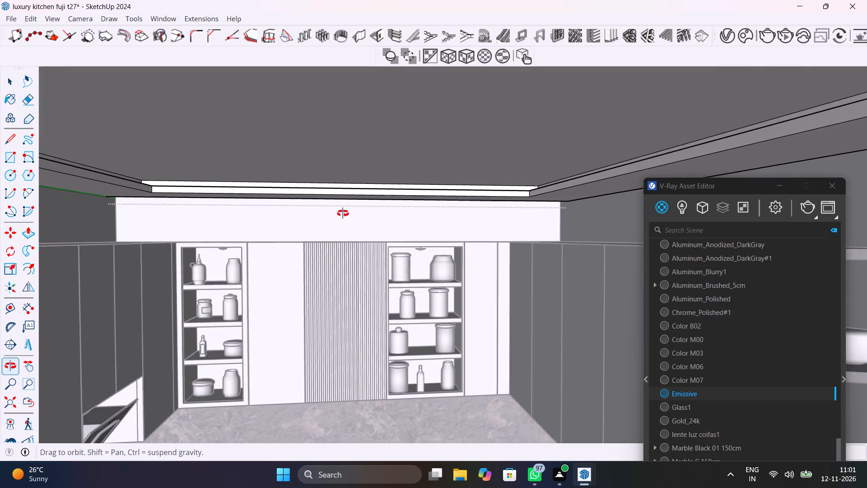
pyautogui.moveTo(343, 213); pyautogui.dragTo(335, 224, button='middle')
pyautogui.scroll(12, 331, 188)
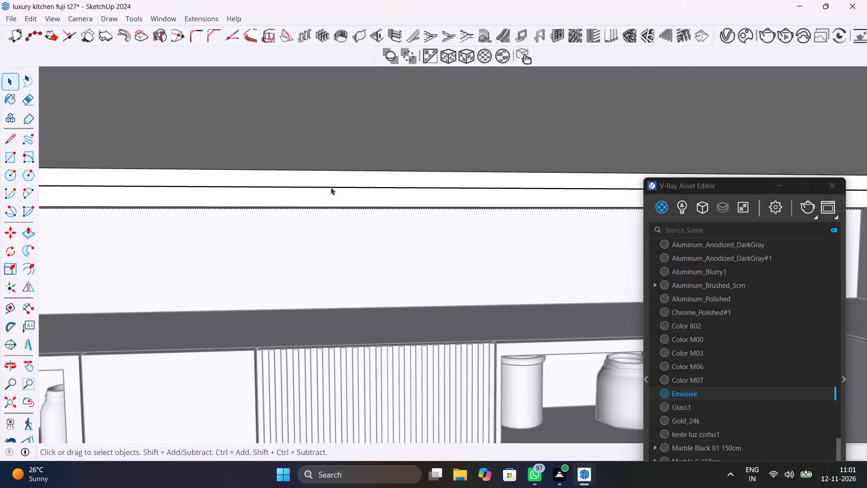
pyautogui.scroll(12, 331, 187)
pyautogui.moveTo(356, 202); pyautogui.dragTo(389, 227, button='middle')
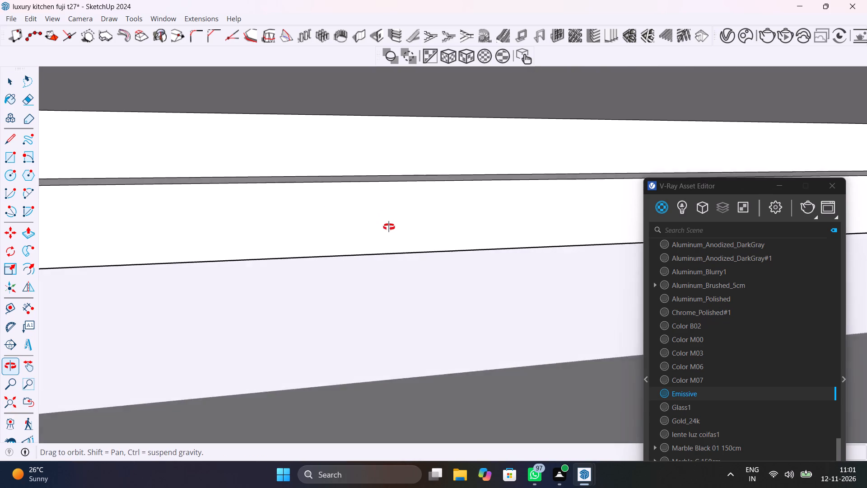
pyautogui.moveTo(389, 227); pyautogui.dragTo(391, 238, button='middle')
pyautogui.scroll(1, 391, 238)
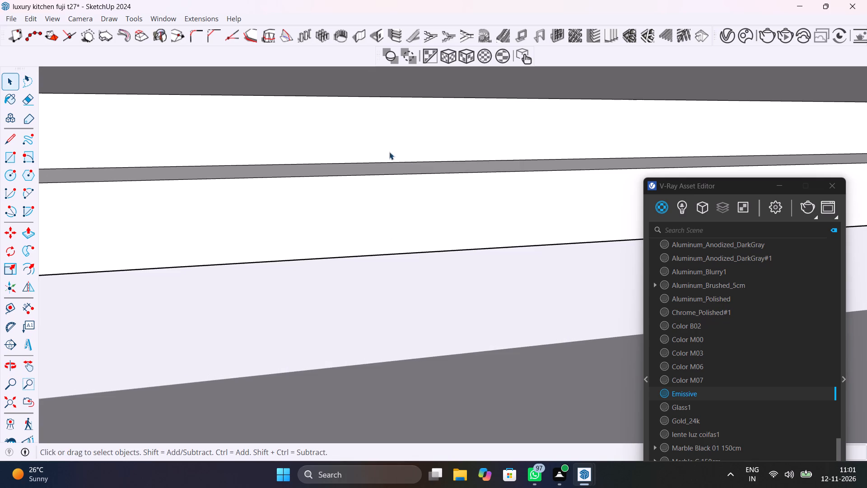
pyautogui.click(424, 169)
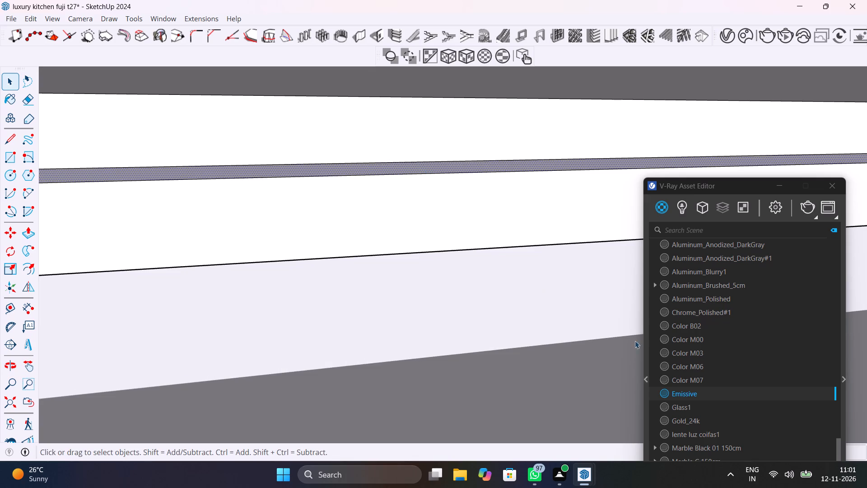
pyautogui.rightClick(722, 389)
pyautogui.click(736, 406)
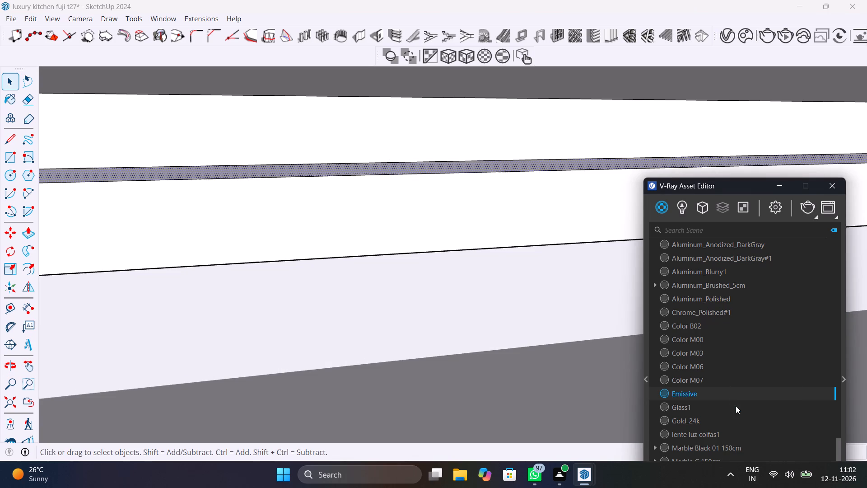
# Apply the Emissive material to the adjoining false ceiling step face along the sink-side wall.
pyautogui.moveTo(550, 222); pyautogui.dragTo(136, 198, button='middle')
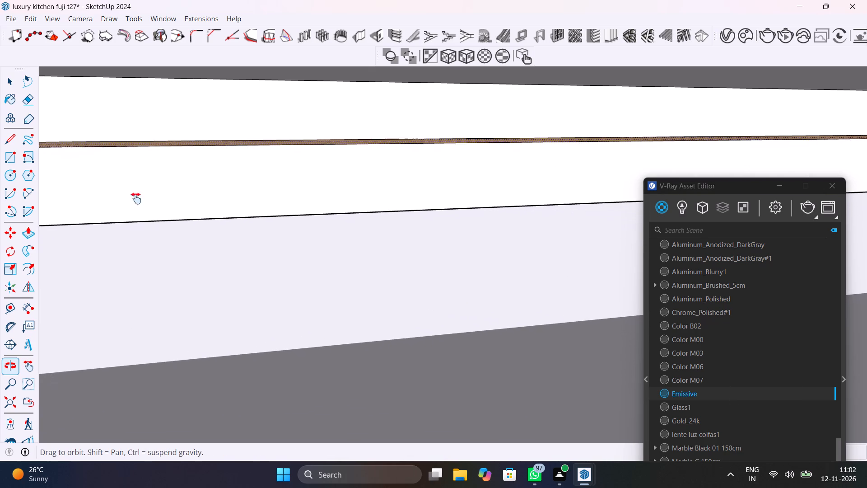
pyautogui.moveTo(136, 198); pyautogui.dragTo(63, 200, button='middle')
pyautogui.keyDown('shift'); pyautogui.moveTo(757, 145); pyautogui.dragTo(400, 162, button='middle'); pyautogui.keyUp('shift')
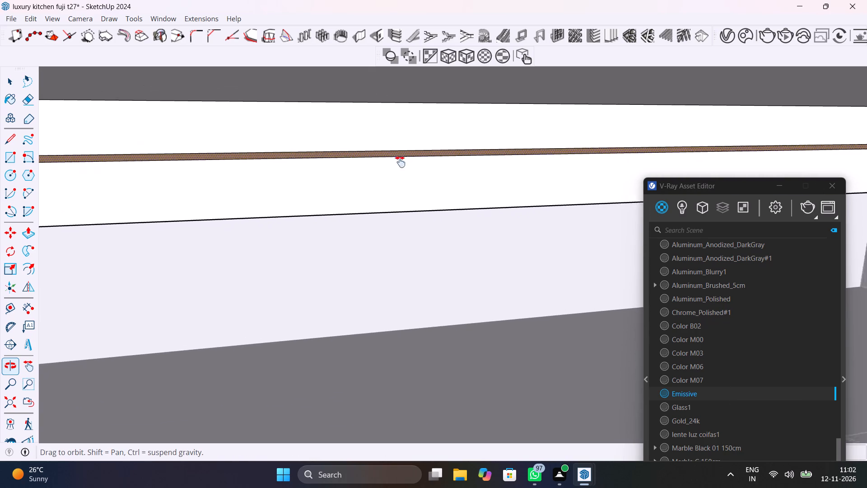
pyautogui.keyDown('shift'); pyautogui.moveTo(400, 162); pyautogui.dragTo(81, 185, button='middle'); pyautogui.keyUp('shift')
pyautogui.moveTo(391, 197); pyautogui.dragTo(426, 152, button='middle')
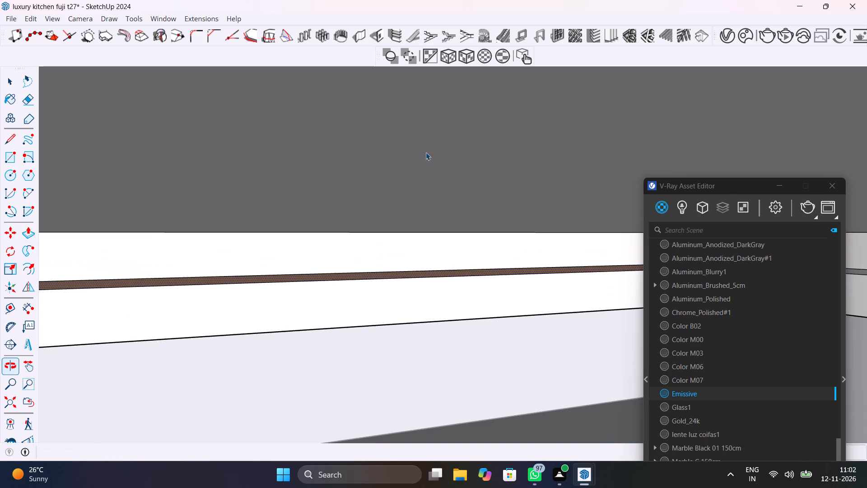
pyautogui.keyDown('shift'); pyautogui.moveTo(589, 290); pyautogui.dragTo(337, 244, button='middle'); pyautogui.keyUp('shift')
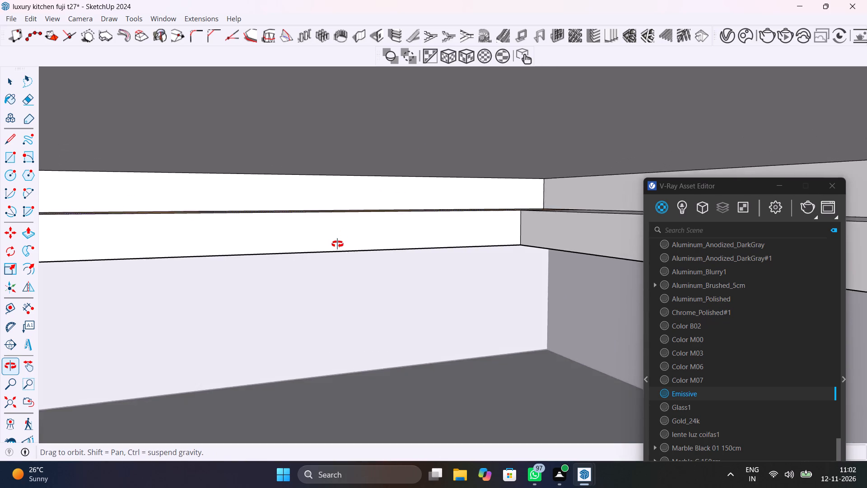
pyautogui.keyDown('shift'); pyautogui.moveTo(337, 244); pyautogui.dragTo(336, 243, button='middle'); pyautogui.keyUp('shift')
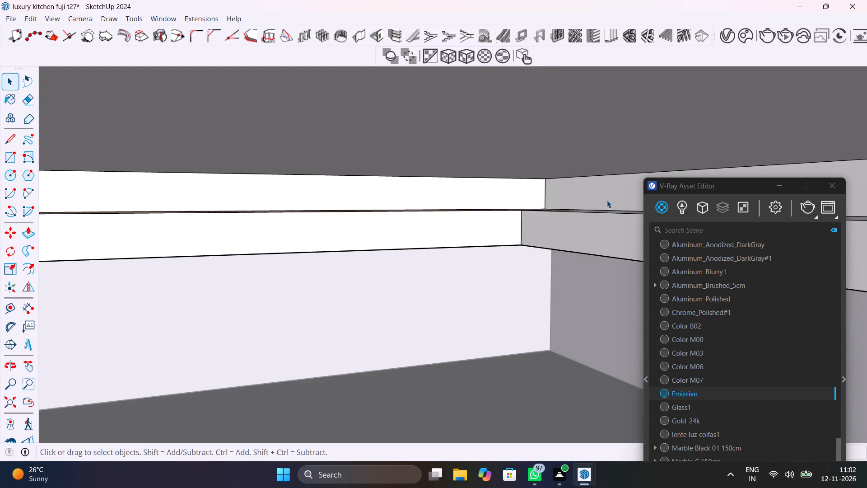
pyautogui.scroll(10, 607, 200)
pyautogui.moveTo(607, 202); pyautogui.dragTo(606, 221, button='middle')
pyautogui.click(590, 254)
pyautogui.rightClick(718, 395)
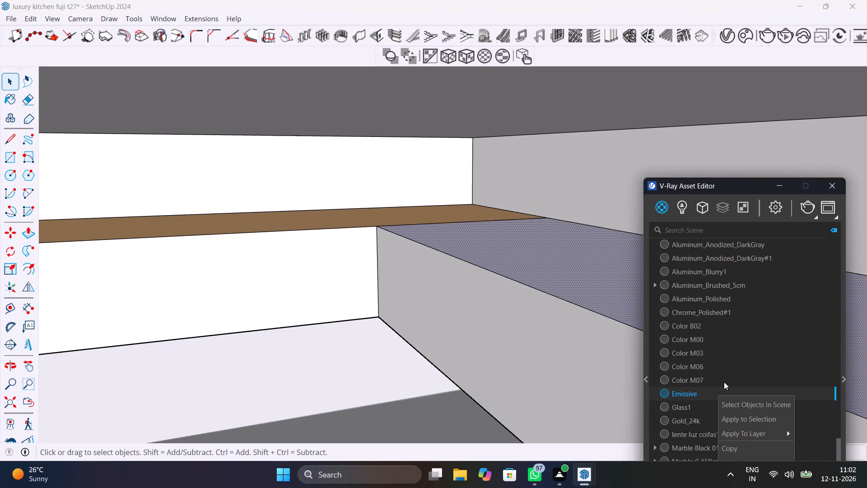
pyautogui.click(758, 422)
# Apply the Emissive material to the remaining false ceiling step face along the kitchen's open front side.
pyautogui.scroll(-3, 449, 220)
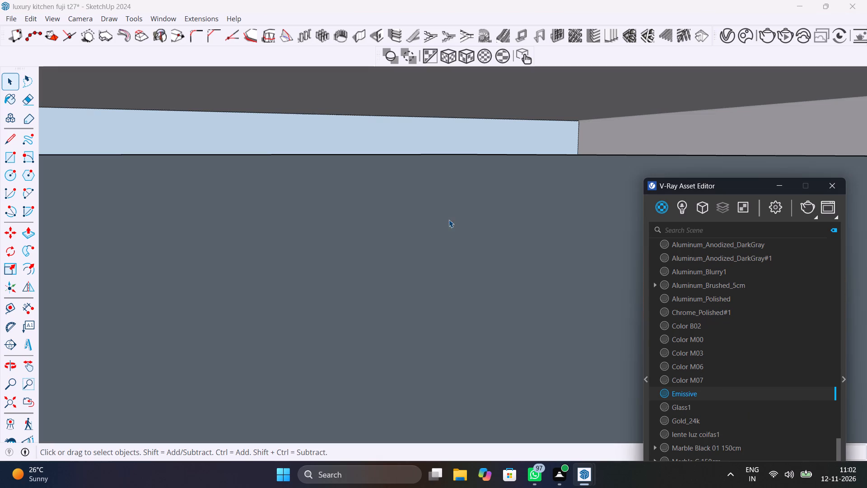
pyautogui.scroll(-20, 483, 254)
pyautogui.scroll(-1, 483, 254)
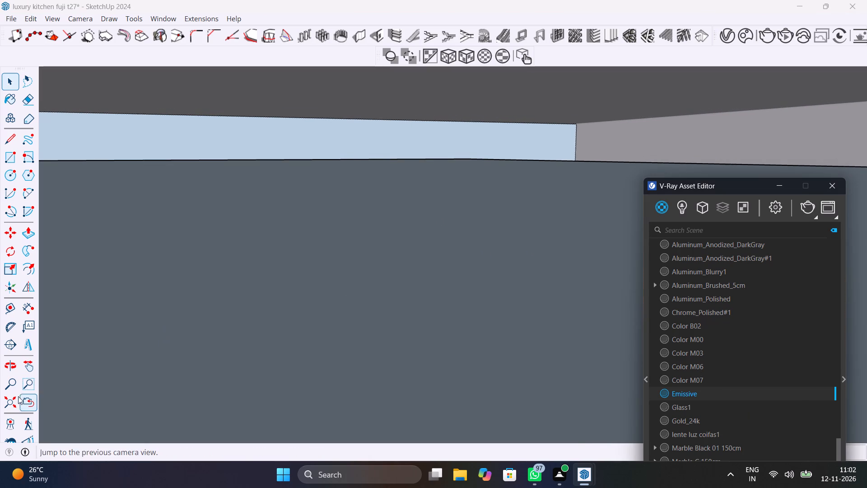
pyautogui.click(9, 401)
pyautogui.moveTo(443, 116); pyautogui.dragTo(353, 145, button='middle')
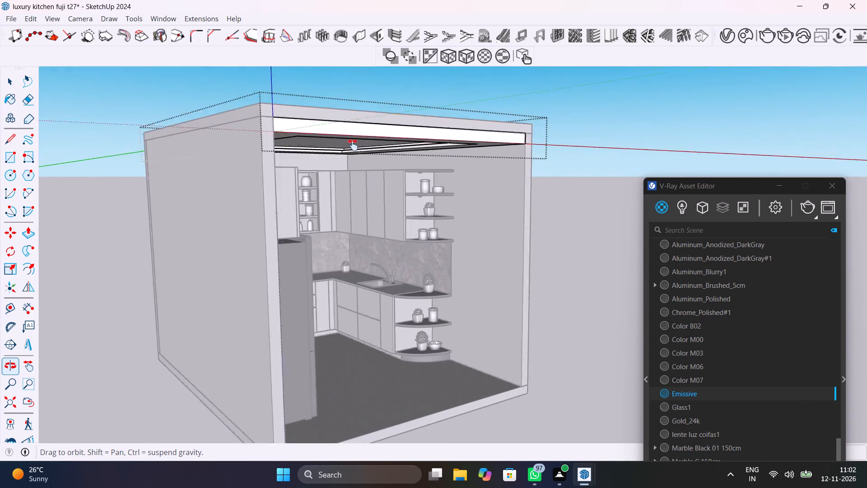
pyautogui.moveTo(353, 145); pyautogui.dragTo(340, 133, button='middle')
pyautogui.scroll(4, 325, 131)
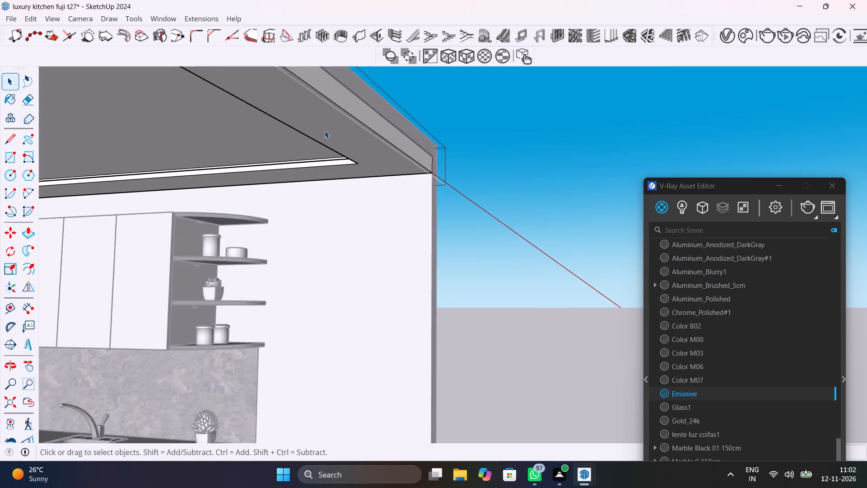
pyautogui.scroll(7, 325, 131)
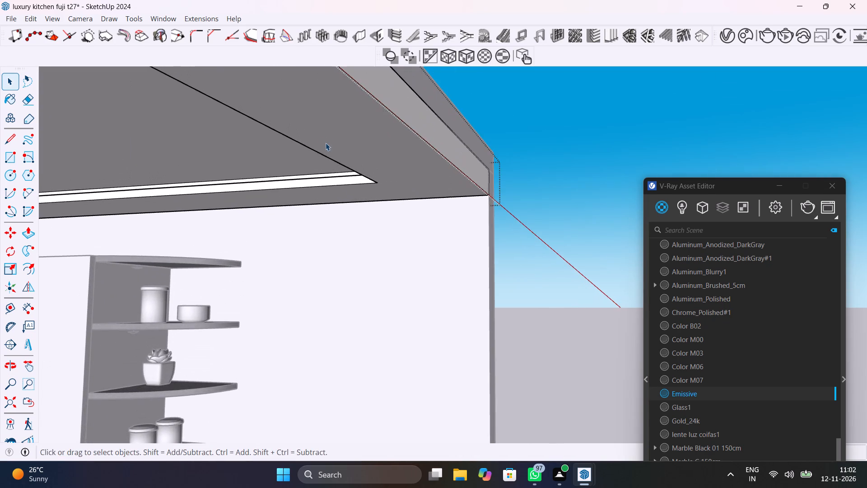
pyautogui.moveTo(326, 143); pyautogui.dragTo(444, 189, button='middle')
pyautogui.scroll(2, 489, 186)
pyautogui.moveTo(489, 186); pyautogui.dragTo(498, 148, button='middle')
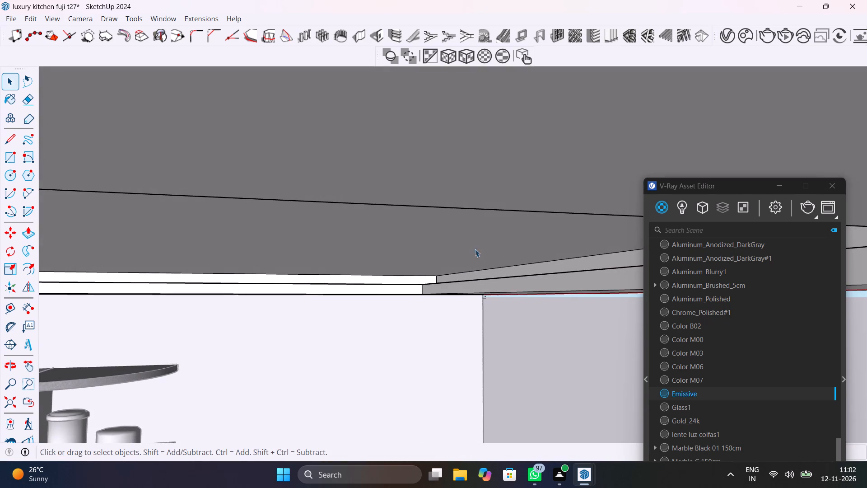
pyautogui.scroll(13, 481, 272)
pyautogui.moveTo(466, 279); pyautogui.dragTo(461, 281, button='middle')
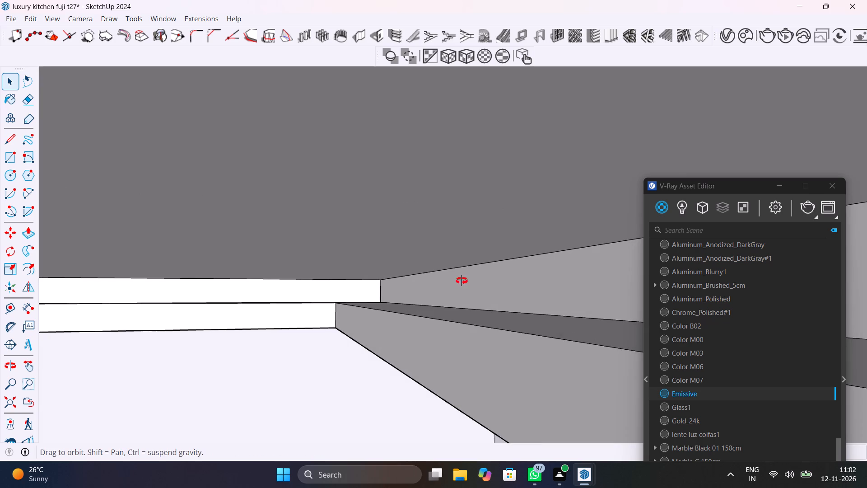
pyautogui.moveTo(461, 281); pyautogui.dragTo(443, 283, button='middle')
pyautogui.click(459, 329)
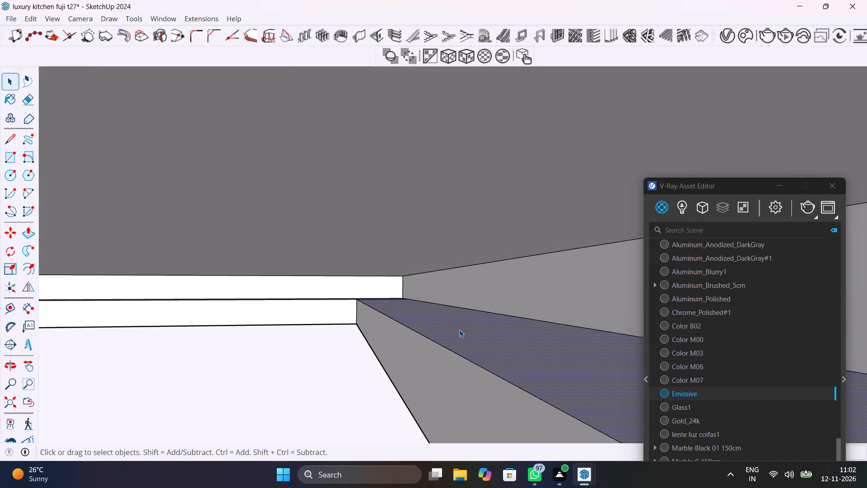
pyautogui.rightClick(742, 393)
pyautogui.click(761, 414)
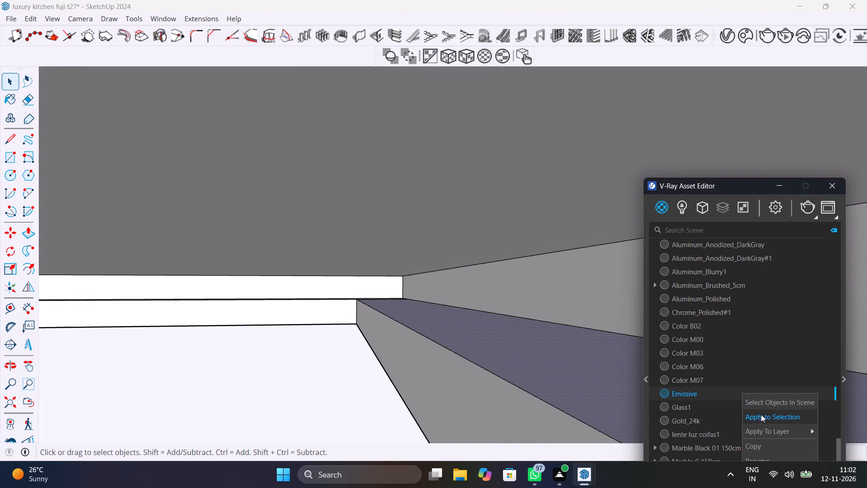
# Close the V-Ray Asset Editor and save the model.
pyautogui.click(837, 192)
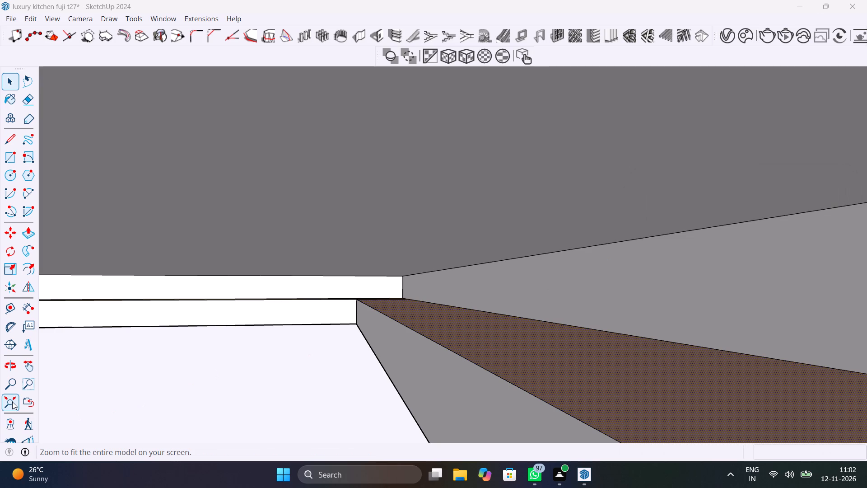
pyautogui.hotkey('ctrl', 's')
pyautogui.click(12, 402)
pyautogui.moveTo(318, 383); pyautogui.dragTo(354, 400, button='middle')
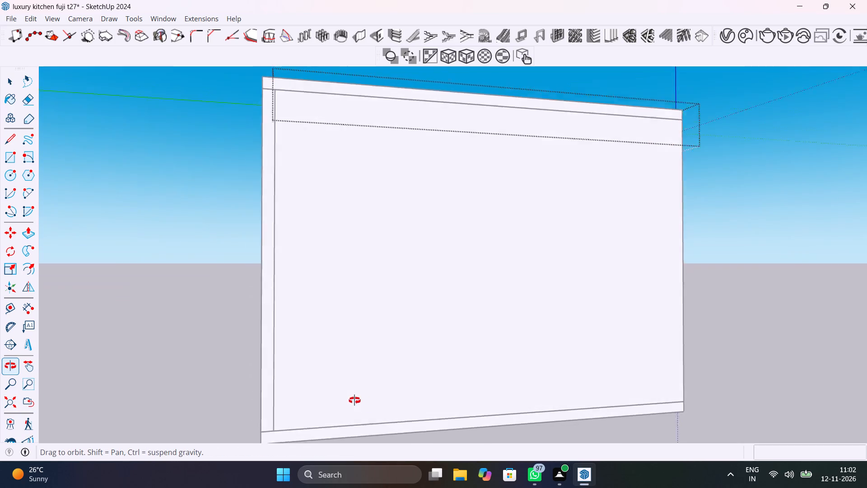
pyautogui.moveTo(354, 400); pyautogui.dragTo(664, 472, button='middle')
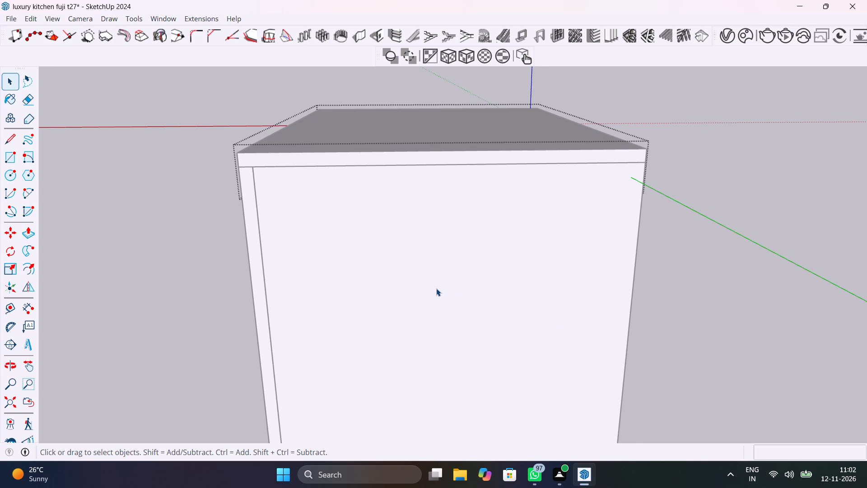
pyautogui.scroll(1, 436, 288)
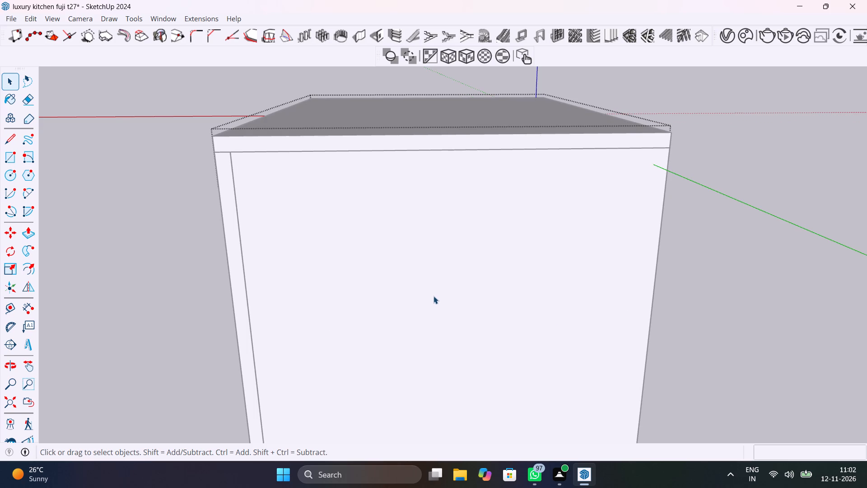
# Push the false ceiling's lower border face upward by about 3/8" and leave the ceiling group.
pyautogui.moveTo(308, 266); pyautogui.dragTo(827, 273, button='middle')
pyautogui.moveTo(188, 291); pyautogui.dragTo(375, 202, button='middle')
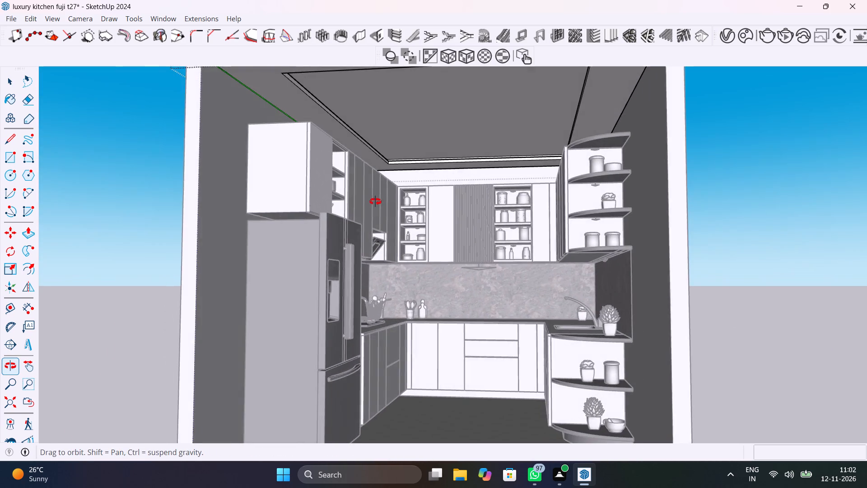
pyautogui.moveTo(375, 202); pyautogui.dragTo(420, 246, button='middle')
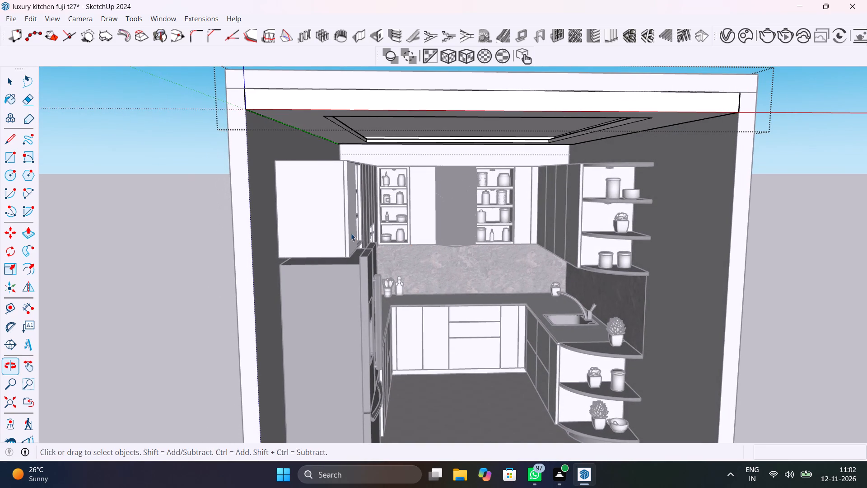
pyautogui.scroll(3, 315, 138)
pyautogui.moveTo(315, 135); pyautogui.dragTo(349, 243, button='middle')
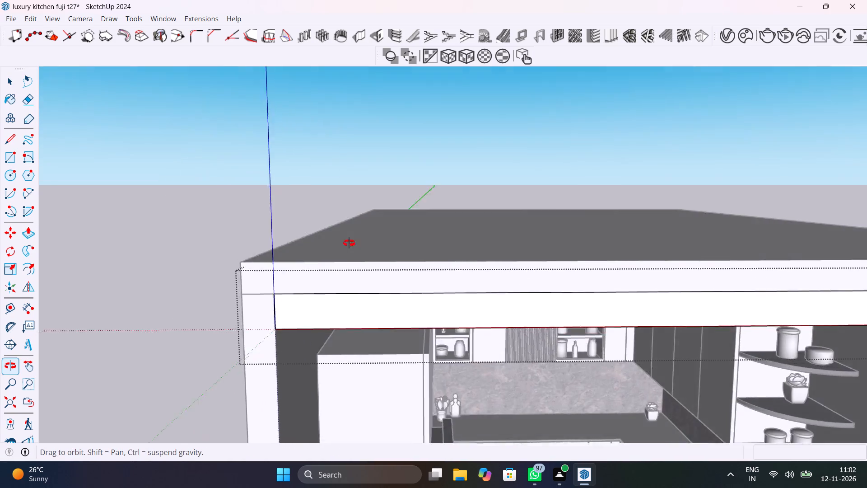
pyautogui.moveTo(349, 243); pyautogui.dragTo(339, 142, button='middle')
pyautogui.click(357, 185)
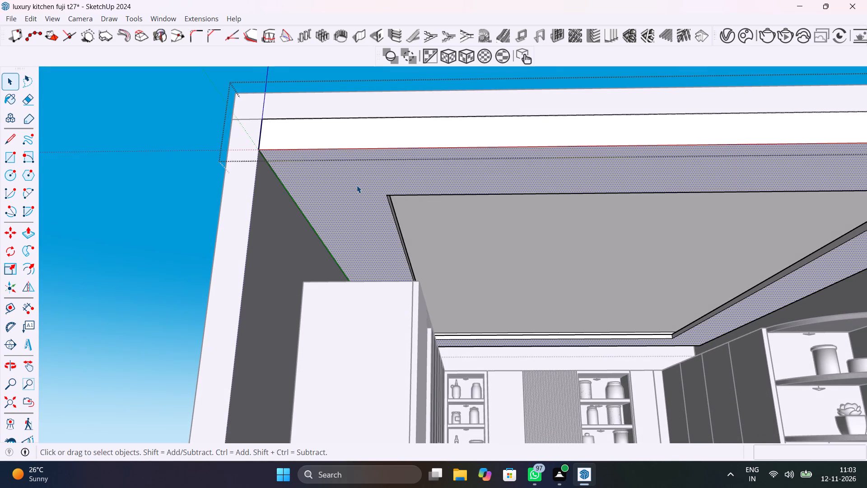
pyautogui.press('p')
pyautogui.click(357, 185)
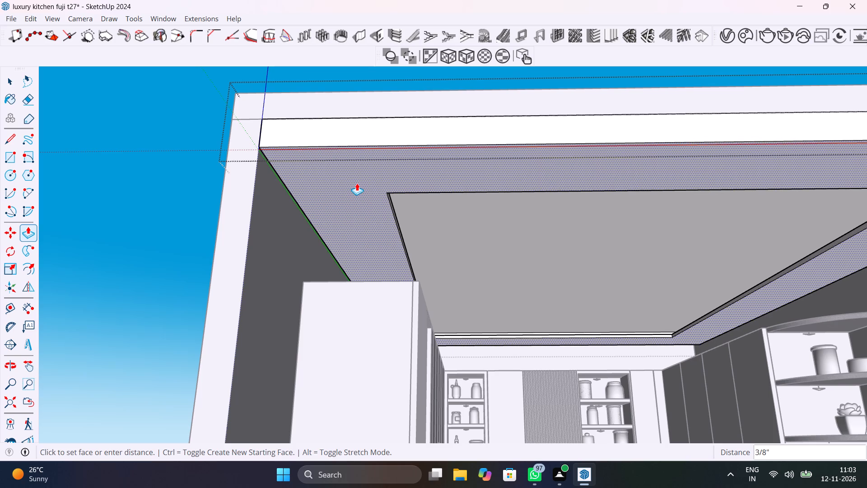
pyautogui.click(357, 183)
pyautogui.press('space')
pyautogui.click(162, 274)
# Examine the false ceiling's underside, its border and recessed centre panel from several angles below and in front of the kitchen.
pyautogui.moveTo(348, 268); pyautogui.dragTo(252, 222, button='middle')
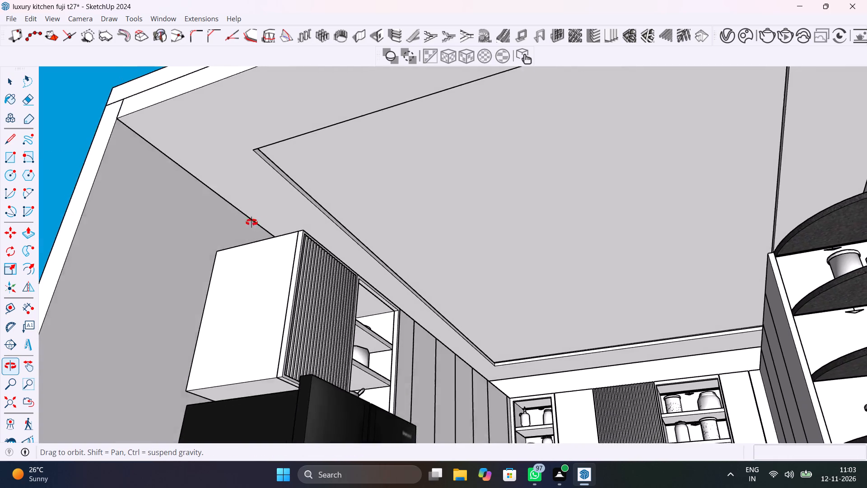
pyautogui.moveTo(252, 222); pyautogui.dragTo(339, 311, button='middle')
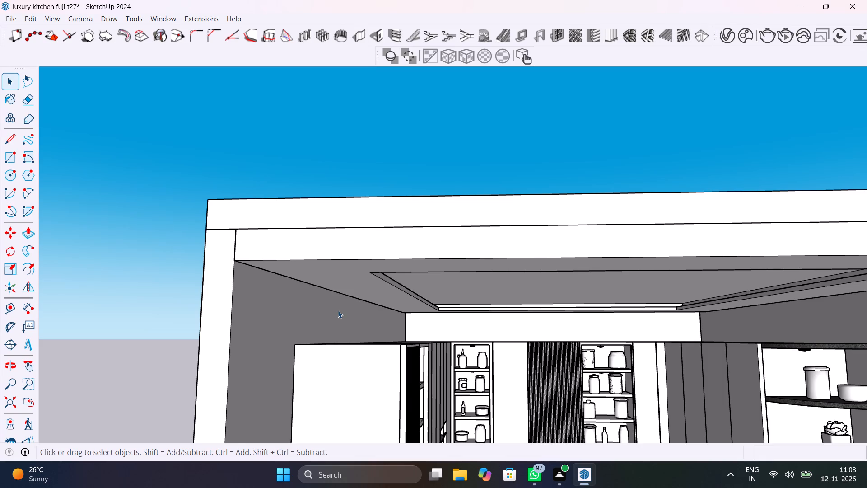
pyautogui.scroll(-1, 338, 310)
pyautogui.moveTo(338, 310); pyautogui.dragTo(344, 288, button='middle')
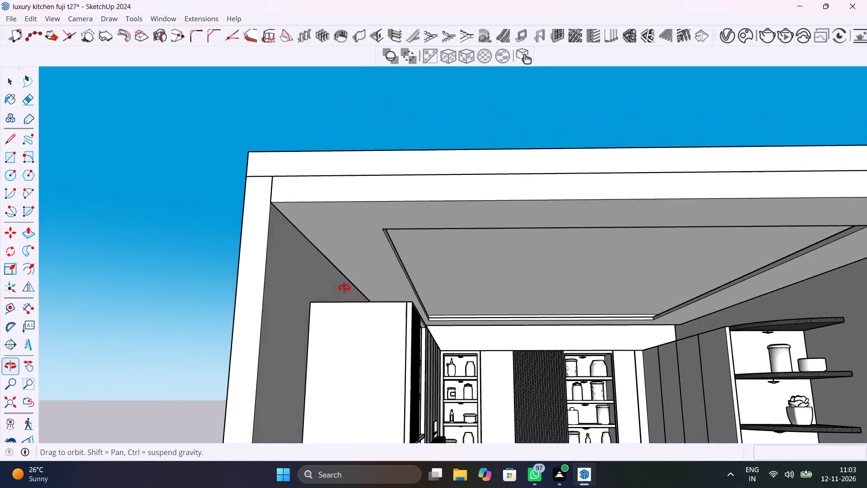
pyautogui.moveTo(344, 288); pyautogui.dragTo(326, 282, button='middle')
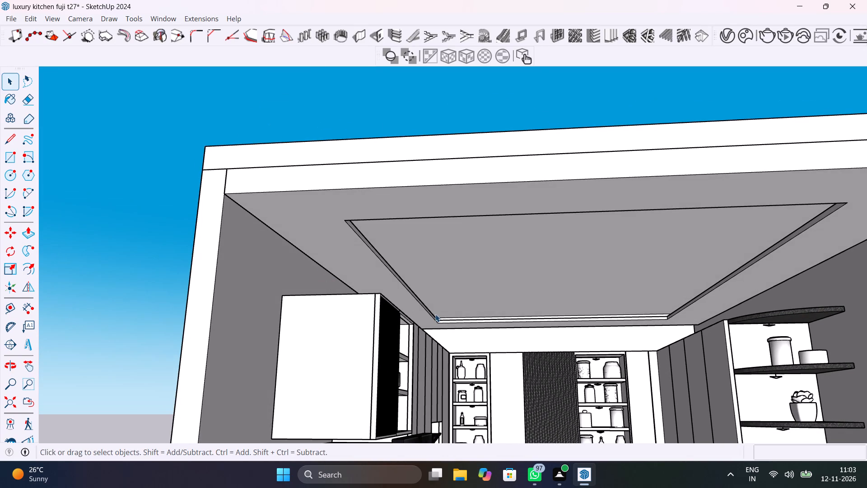
pyautogui.scroll(5, 316, 226)
pyautogui.moveTo(328, 238); pyautogui.dragTo(407, 271, button='middle')
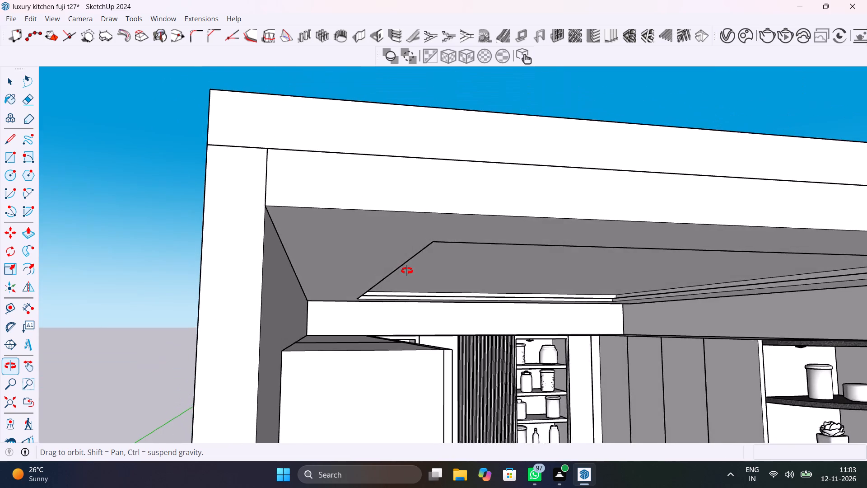
pyautogui.moveTo(407, 271); pyautogui.dragTo(346, 219, button='middle')
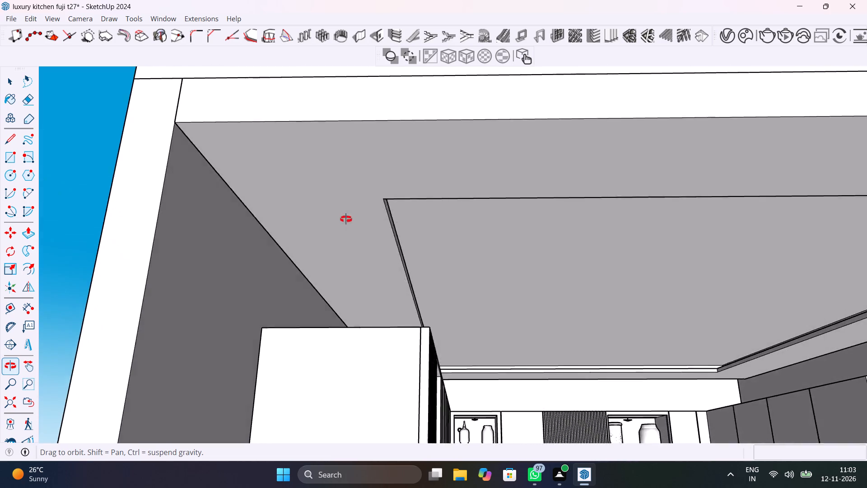
pyautogui.moveTo(346, 219); pyautogui.dragTo(392, 178, button='middle')
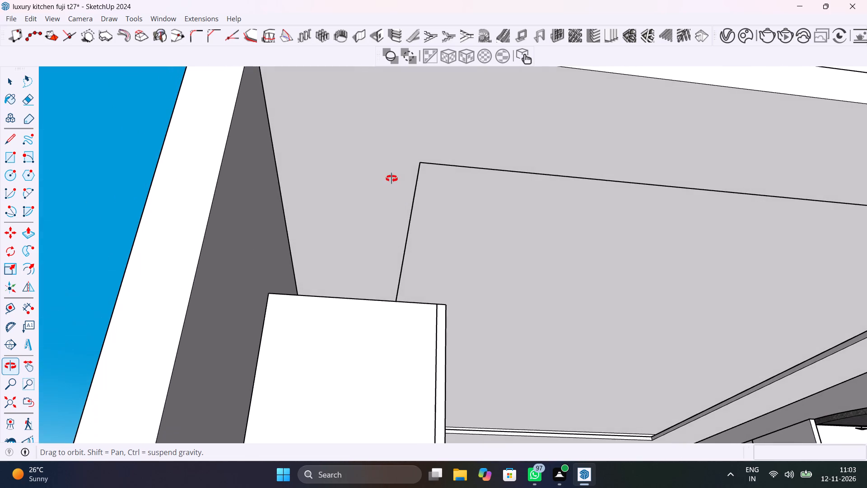
pyautogui.moveTo(392, 178); pyautogui.dragTo(421, 127, button='middle')
pyautogui.moveTo(555, 260); pyautogui.dragTo(540, 139, button='middle')
pyautogui.moveTo(589, 252); pyautogui.dragTo(555, 105, button='middle')
pyautogui.scroll(1, 555, 105)
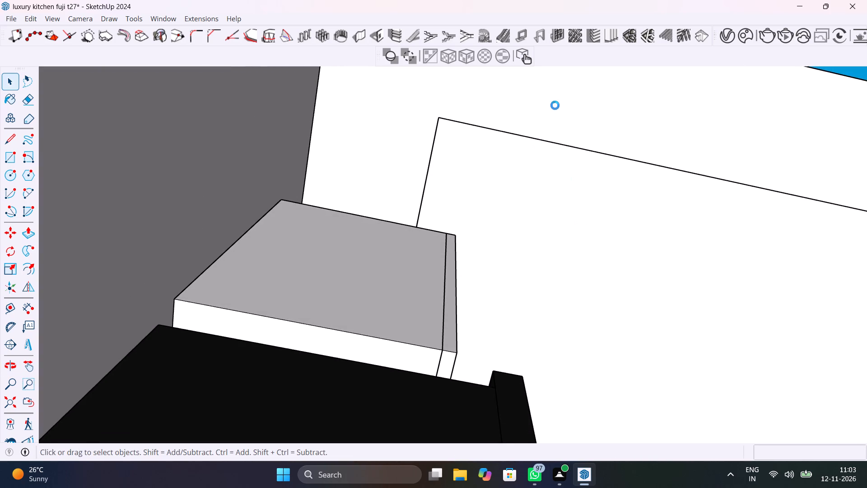
pyautogui.moveTo(590, 268); pyautogui.dragTo(569, 145, button='middle')
pyautogui.moveTo(684, 264); pyautogui.dragTo(492, 211, button='middle')
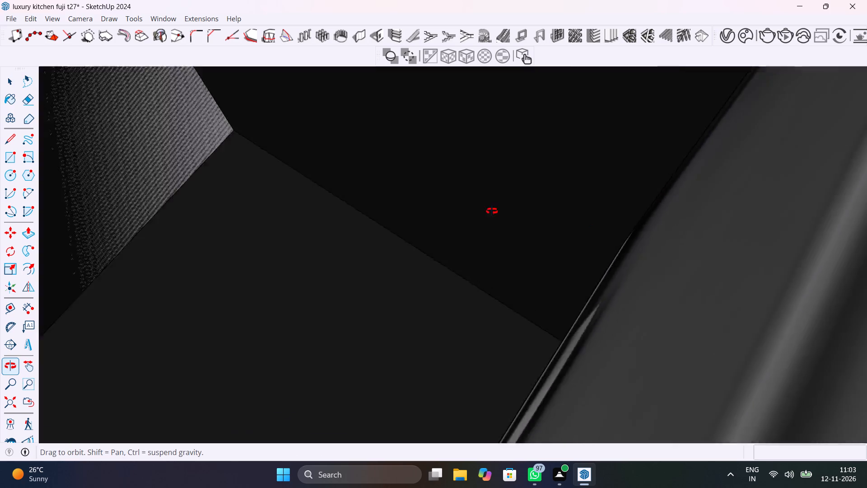
pyautogui.moveTo(492, 211); pyautogui.dragTo(162, 199, button='middle')
pyautogui.scroll(-7, 166, 203)
pyautogui.click(14, 402)
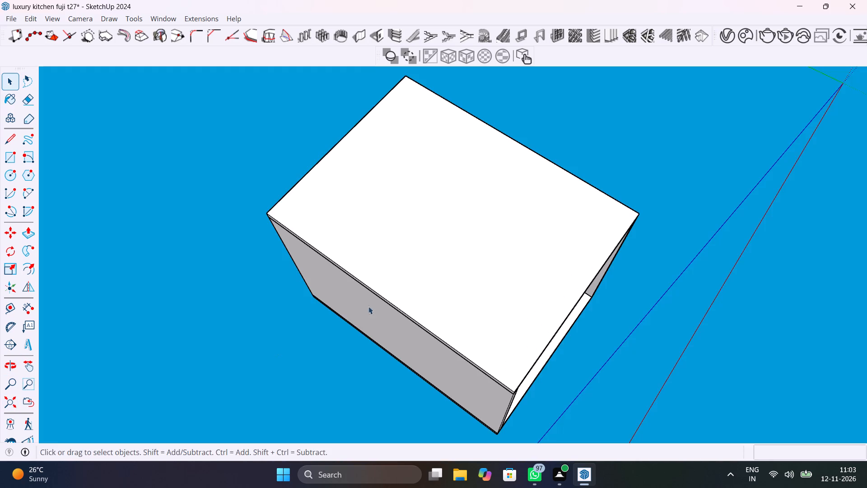
pyautogui.moveTo(555, 328); pyautogui.dragTo(324, 196, button='middle')
pyautogui.scroll(4, 358, 371)
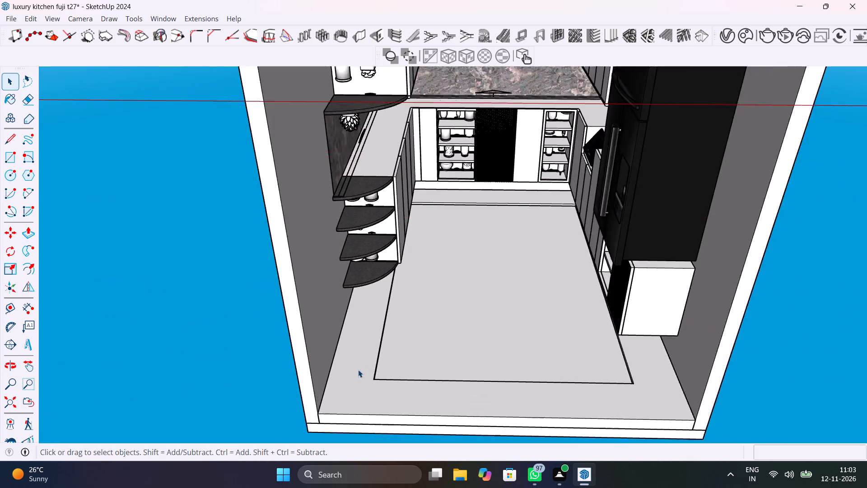
pyautogui.scroll(7, 358, 370)
pyautogui.moveTo(414, 394); pyautogui.dragTo(330, 280, button='middle')
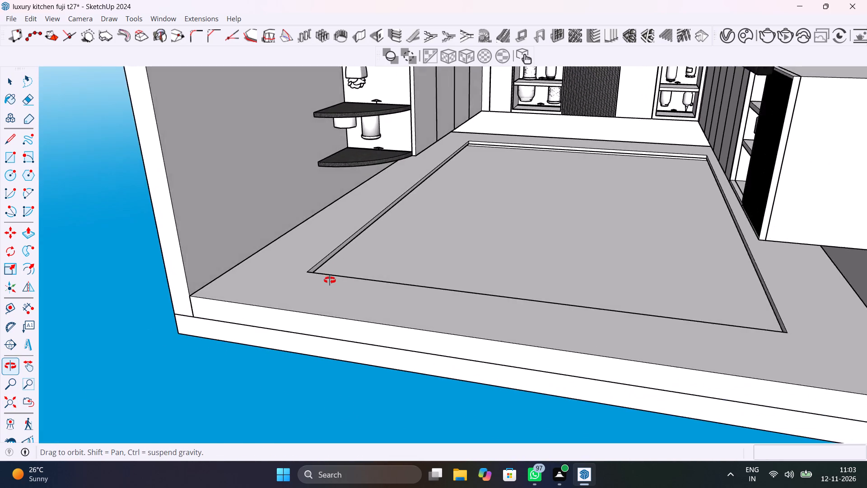
pyautogui.moveTo(330, 280); pyautogui.dragTo(379, 340, button='middle')
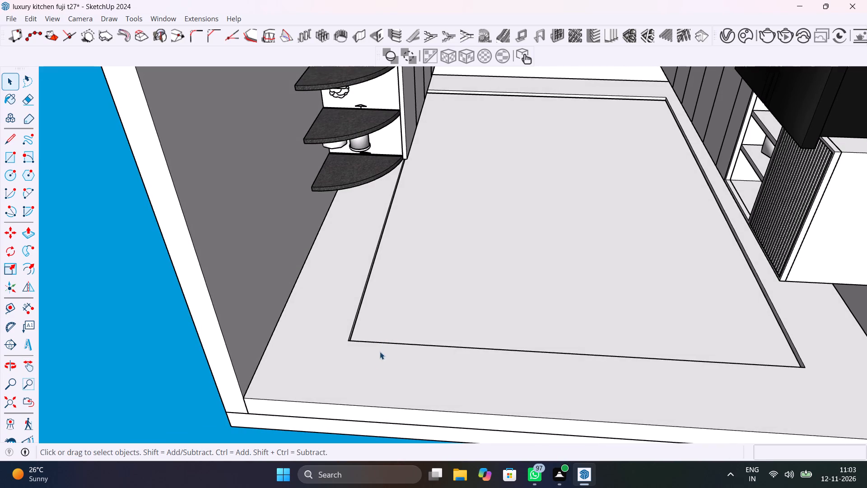
pyautogui.moveTo(377, 356); pyautogui.dragTo(488, 359, button='middle')
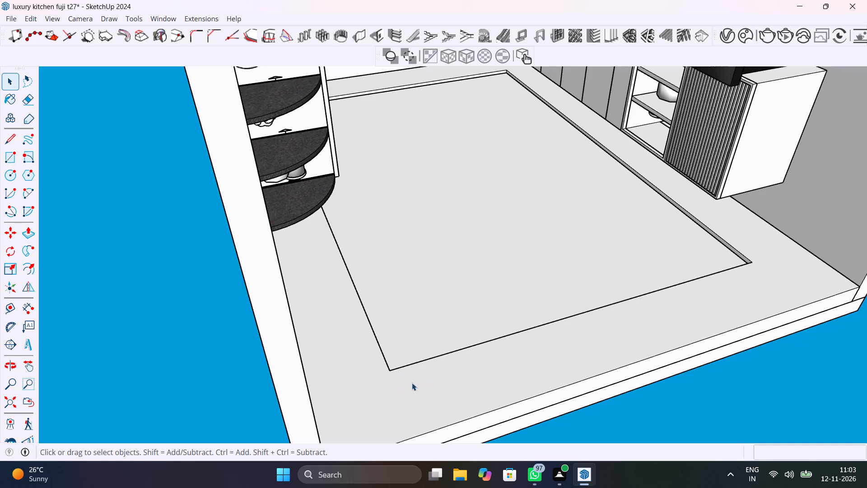
# Inside the false ceiling group, draw a line about 1' 2 11/16" long from the recess's front corner on the open-shelf side straight to the side wall.
pyautogui.tripleClick(382, 371)
pyautogui.scroll(5, 382, 371)
pyautogui.scroll(-5, 337, 369)
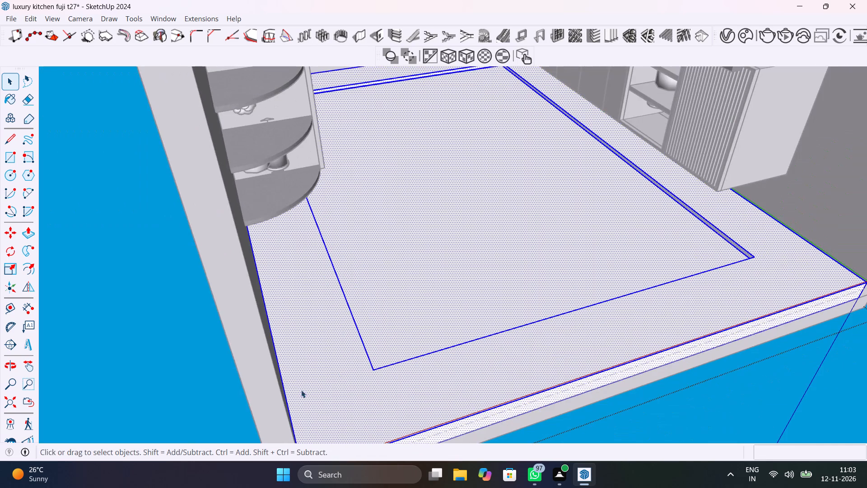
pyautogui.click(147, 414)
pyautogui.doubleClick(365, 374)
pyautogui.scroll(5, 366, 374)
pyautogui.moveTo(360, 394); pyautogui.dragTo(360, 394, button='middle')
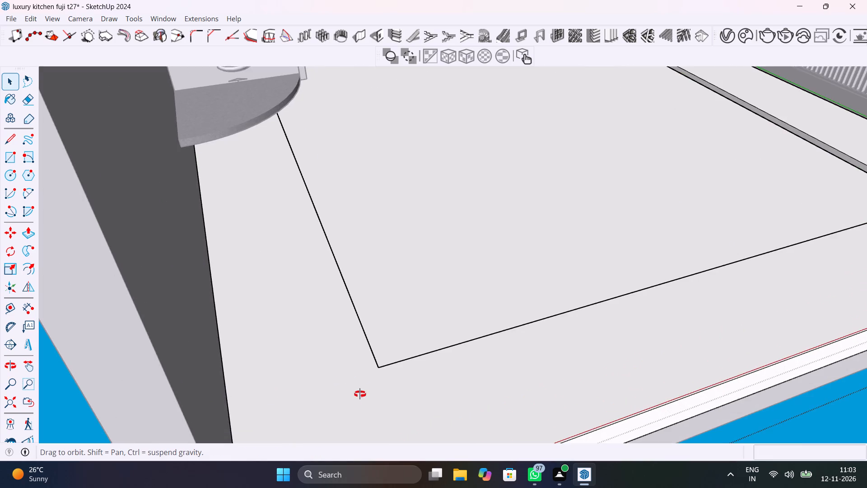
pyautogui.moveTo(360, 394); pyautogui.dragTo(361, 363, button='middle')
pyautogui.scroll(1, 361, 363)
pyautogui.press('l')
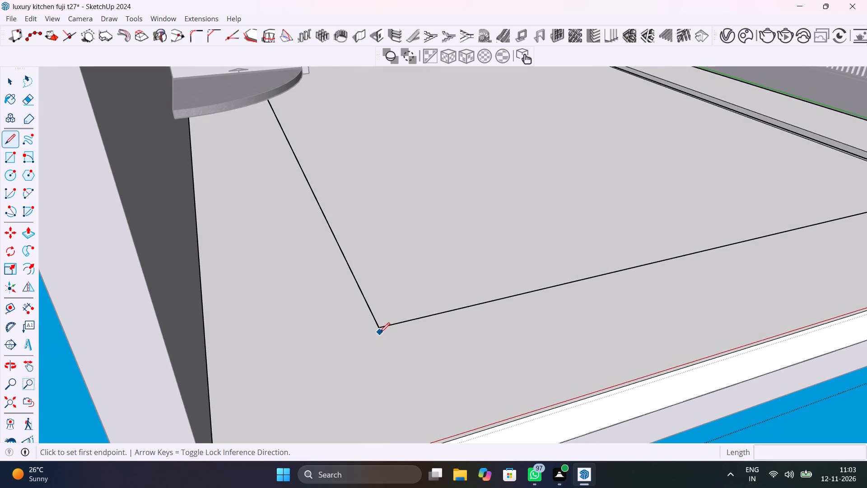
pyautogui.click(380, 328)
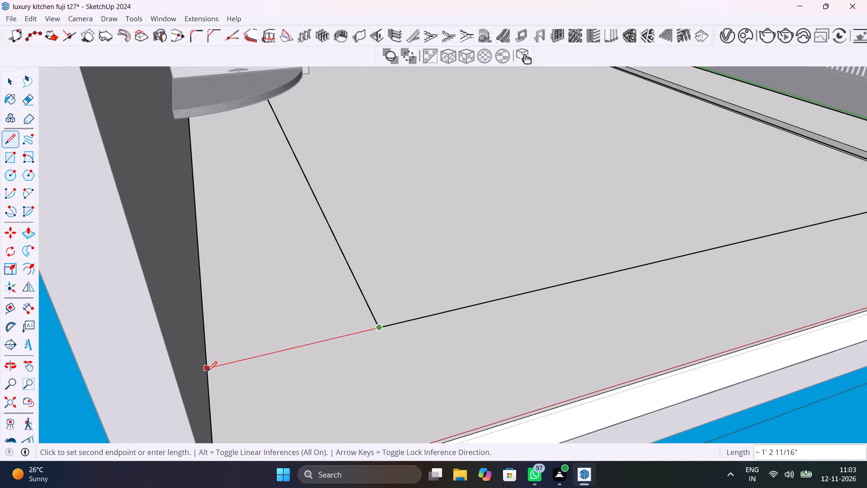
pyautogui.click(207, 371)
pyautogui.press('space')
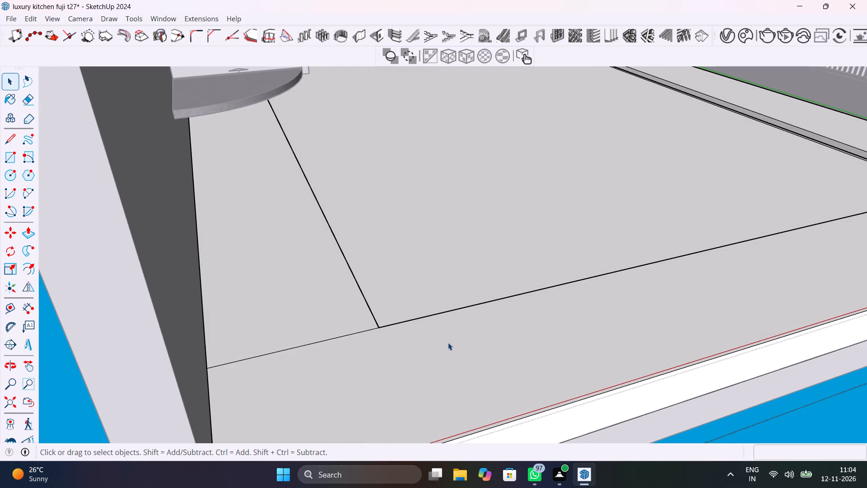
# Draw a matching line about 1' 2 11/16" long from the recess's front corner on the refrigerator side straight to the wall.
pyautogui.keyDown('shift'); pyautogui.moveTo(448, 343); pyautogui.dragTo(32, 378, button='middle'); pyautogui.keyUp('shift')
pyautogui.moveTo(682, 236); pyautogui.dragTo(603, 302, button='middle')
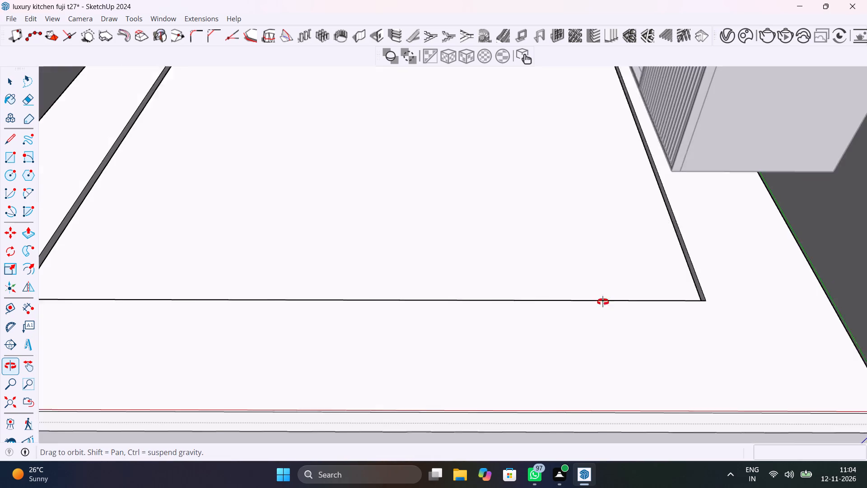
pyautogui.moveTo(603, 302); pyautogui.dragTo(611, 299, button='middle')
pyautogui.press('l')
pyautogui.click(709, 286)
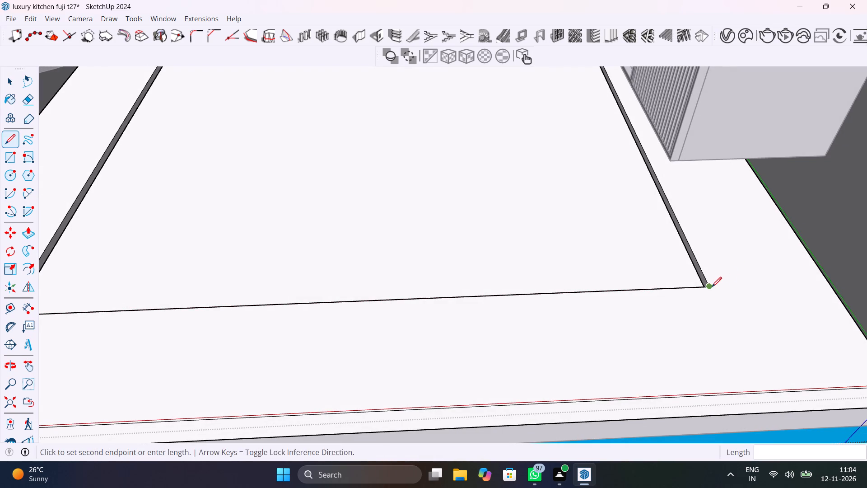
pyautogui.click(828, 278)
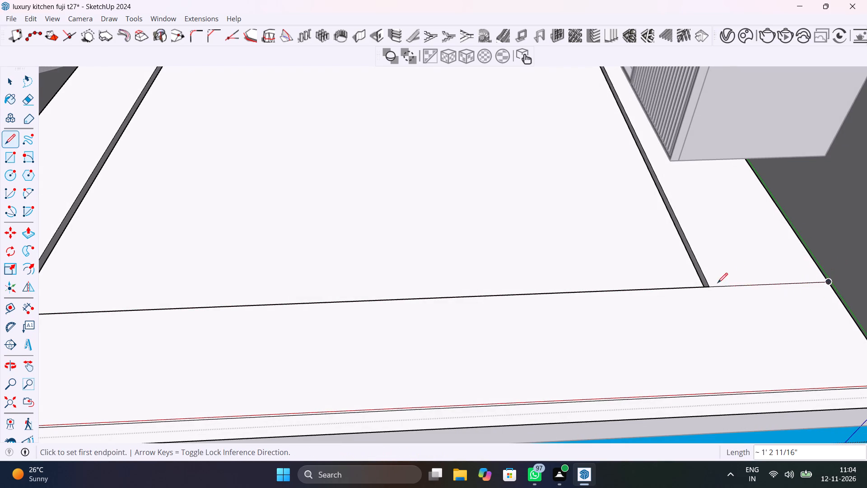
pyautogui.press('space')
# Place guides parallel to the ceiling recess's two long sides, each about 7 3/8" outward on the border.
pyautogui.scroll(-5, 721, 281)
pyautogui.keyDown('shift'); pyautogui.moveTo(302, 290); pyautogui.dragTo(436, 330, button='middle'); pyautogui.keyUp('shift')
pyautogui.press('t')
pyautogui.click(399, 310)
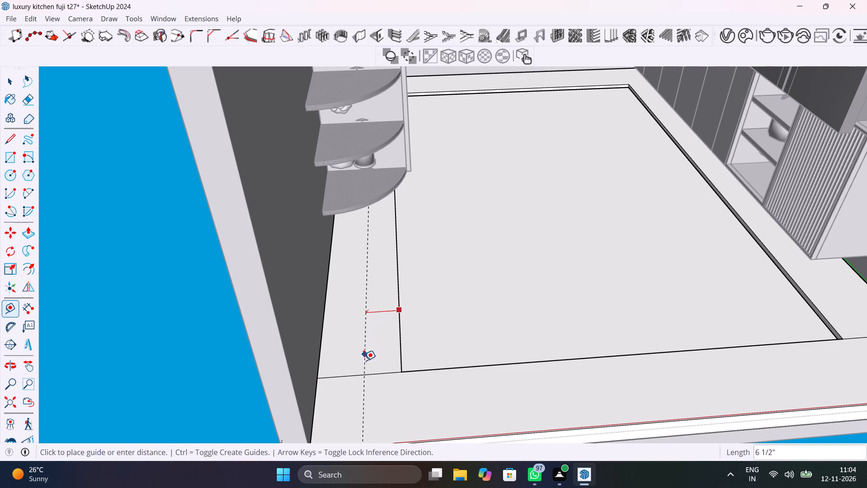
pyautogui.click(359, 375)
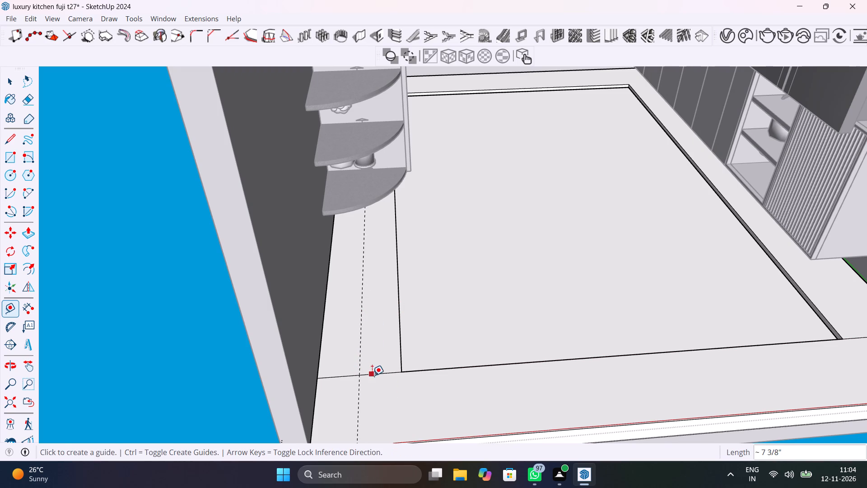
pyautogui.scroll(-5, 371, 368)
pyautogui.keyDown('shift'); pyautogui.moveTo(401, 367); pyautogui.dragTo(299, 334, button='middle'); pyautogui.keyUp('shift')
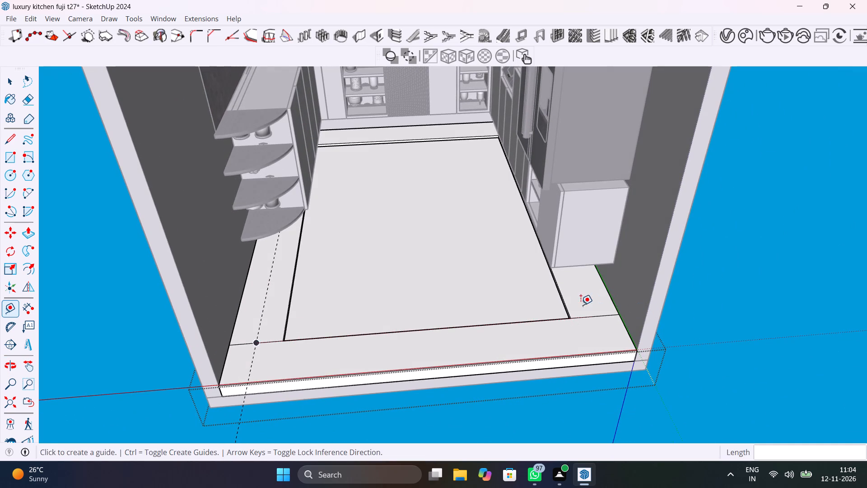
pyautogui.click(564, 299)
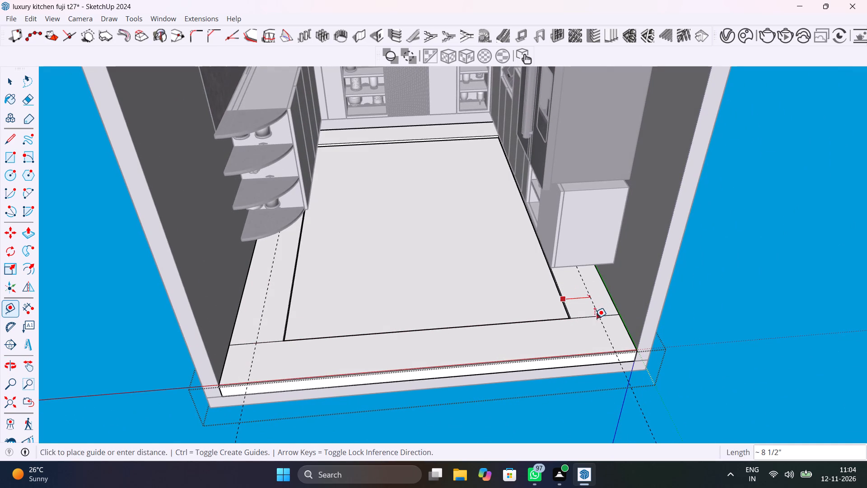
pyautogui.click(592, 317)
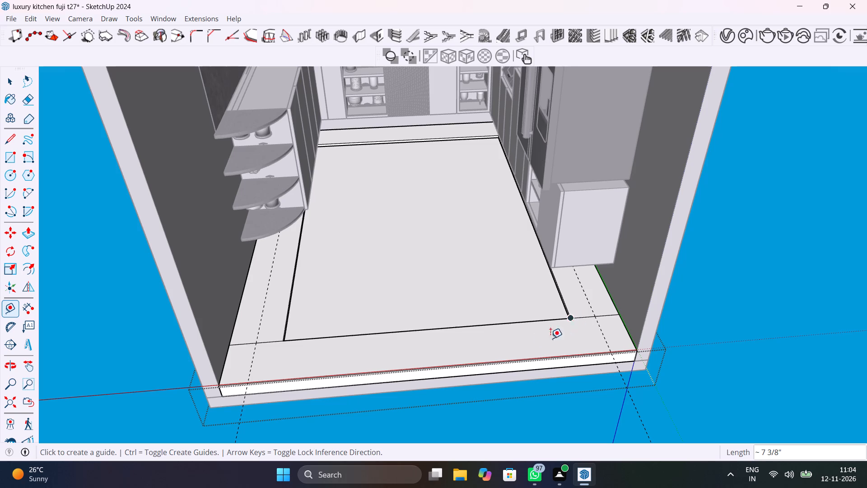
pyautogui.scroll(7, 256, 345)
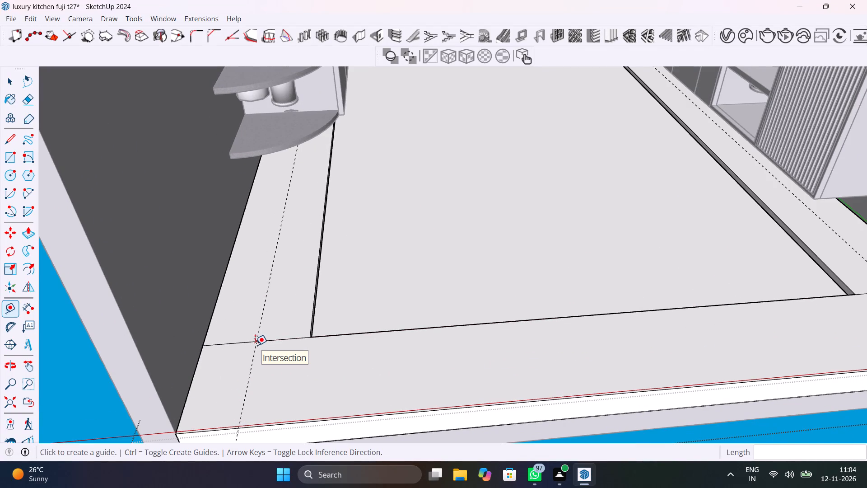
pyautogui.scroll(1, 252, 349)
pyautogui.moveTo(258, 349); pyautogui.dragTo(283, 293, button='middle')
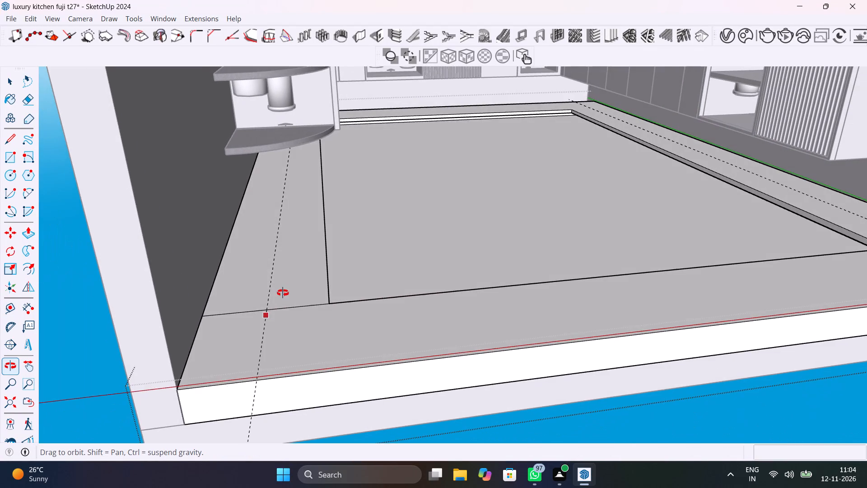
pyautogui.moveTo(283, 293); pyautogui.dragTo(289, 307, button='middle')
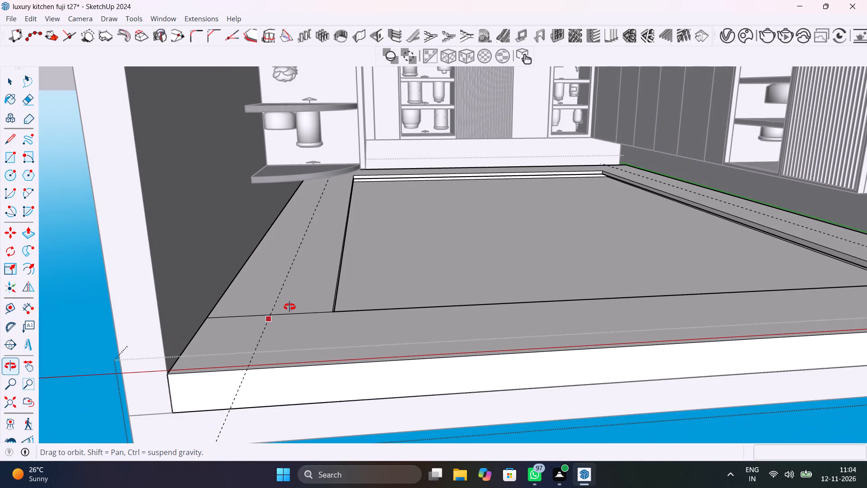
# Draw a line about 1' 2 11/16" long from the recess's back corner on the refrigerator side straight to the side wall.
pyautogui.moveTo(289, 307); pyautogui.dragTo(283, 327, button='middle')
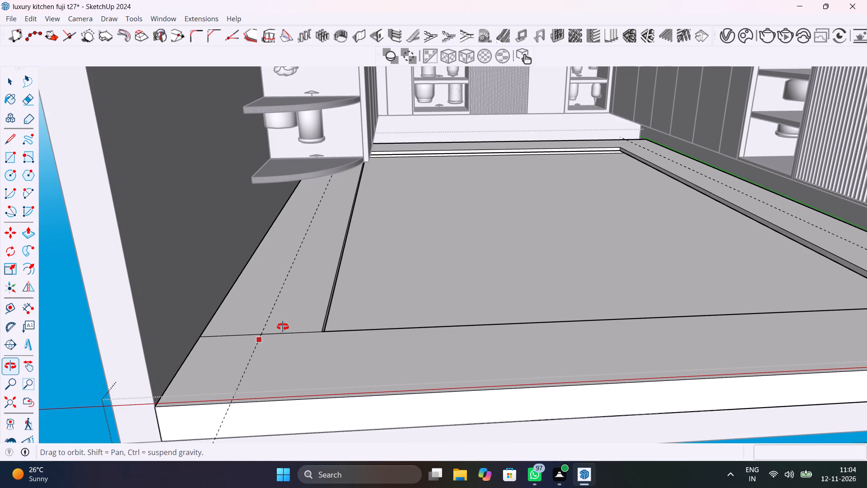
pyautogui.moveTo(283, 327); pyautogui.dragTo(286, 326, button='middle')
pyautogui.scroll(10, 509, 140)
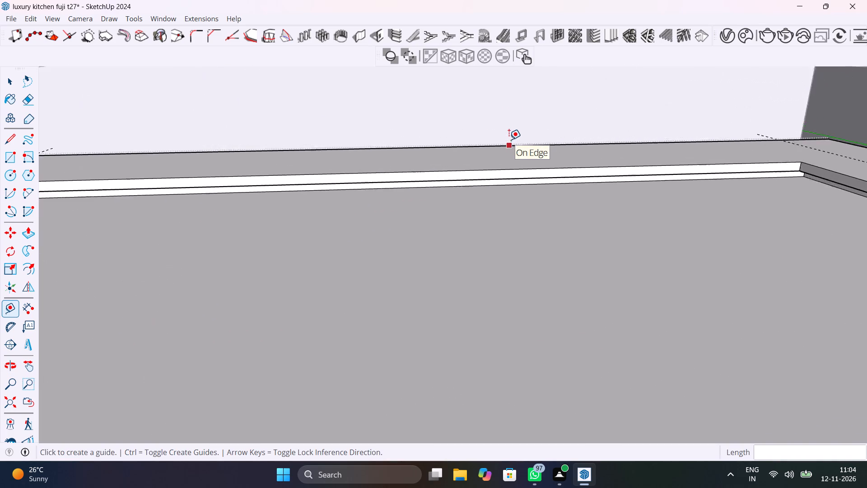
pyautogui.moveTo(508, 144); pyautogui.dragTo(572, 208, button='middle')
pyautogui.scroll(-1, 508, 144)
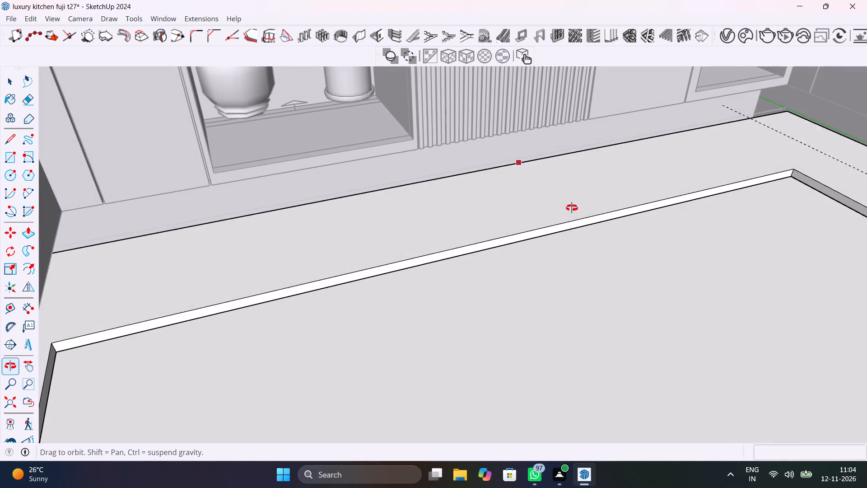
pyautogui.moveTo(572, 208); pyautogui.dragTo(518, 208, button='middle')
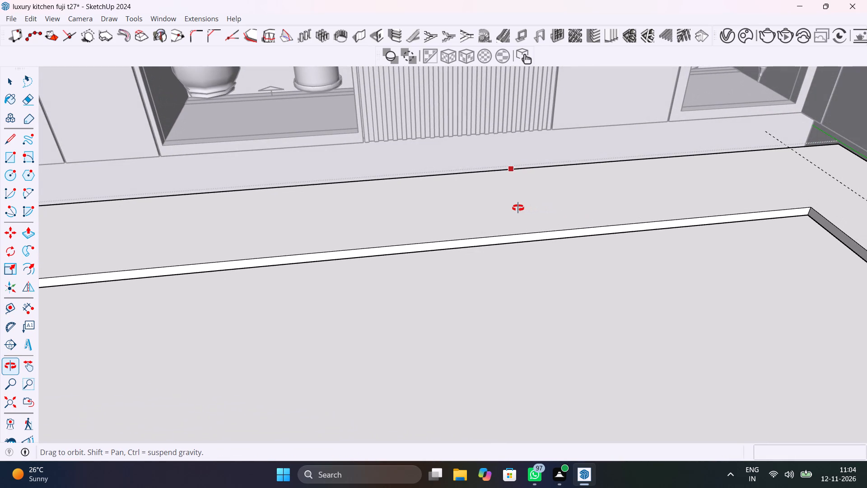
pyautogui.moveTo(518, 208); pyautogui.dragTo(412, 242, button='middle')
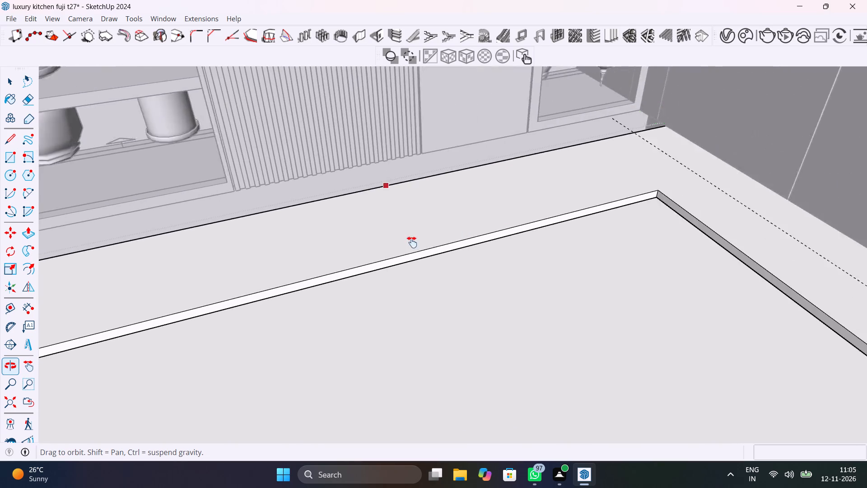
pyautogui.moveTo(412, 242); pyautogui.dragTo(440, 244, button='middle')
pyautogui.scroll(7, 601, 162)
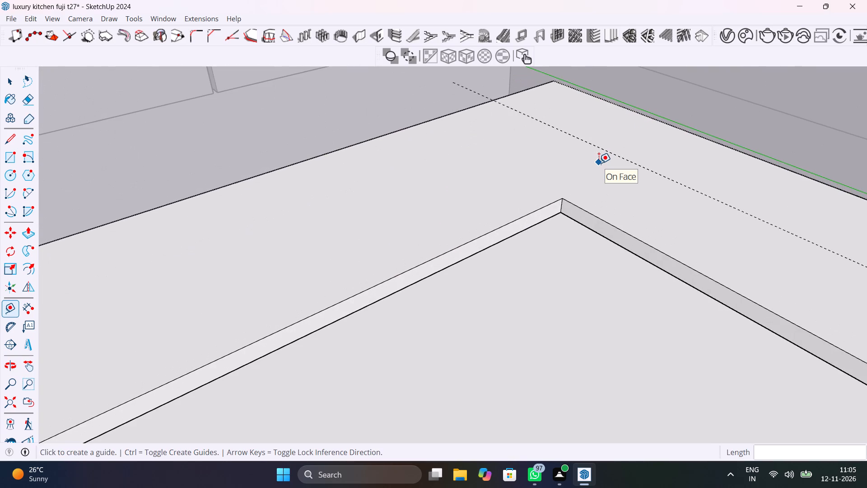
pyautogui.press('l')
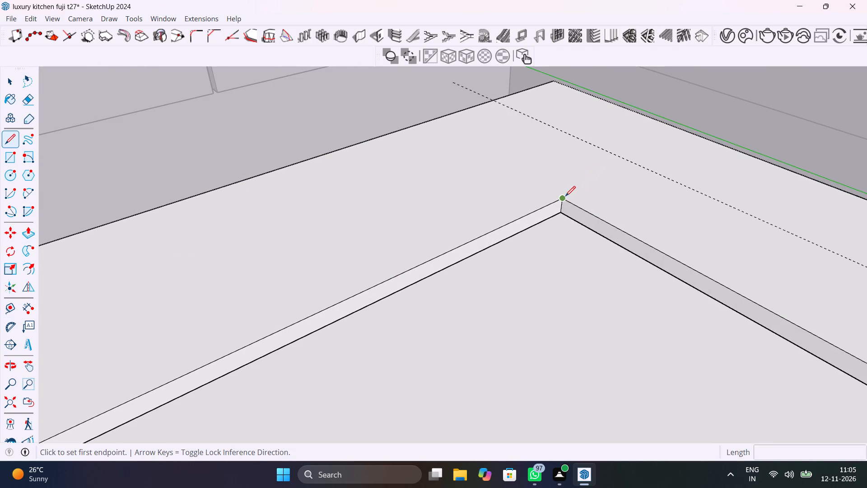
pyautogui.click(564, 199)
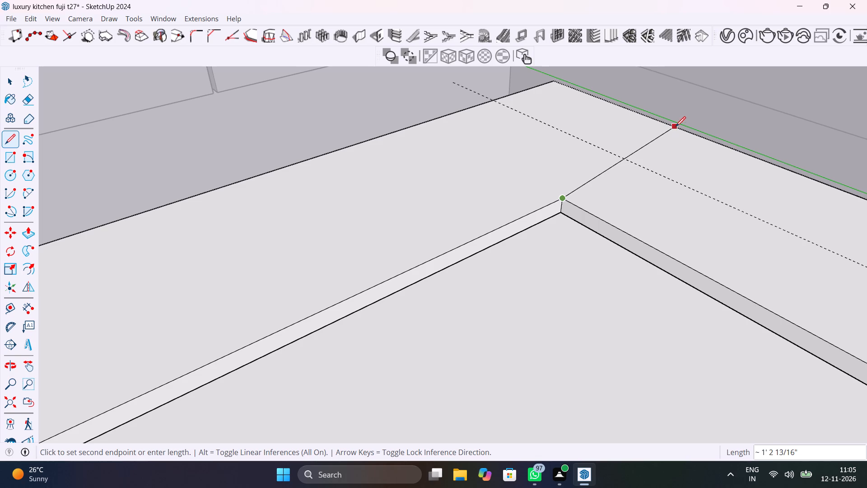
pyautogui.moveTo(673, 135); pyautogui.dragTo(611, 104, button='middle')
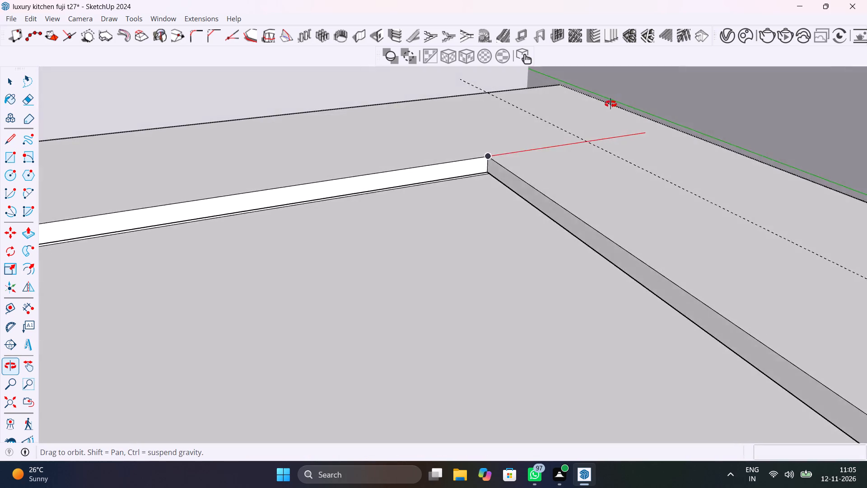
pyautogui.moveTo(611, 104); pyautogui.dragTo(581, 109, button='middle')
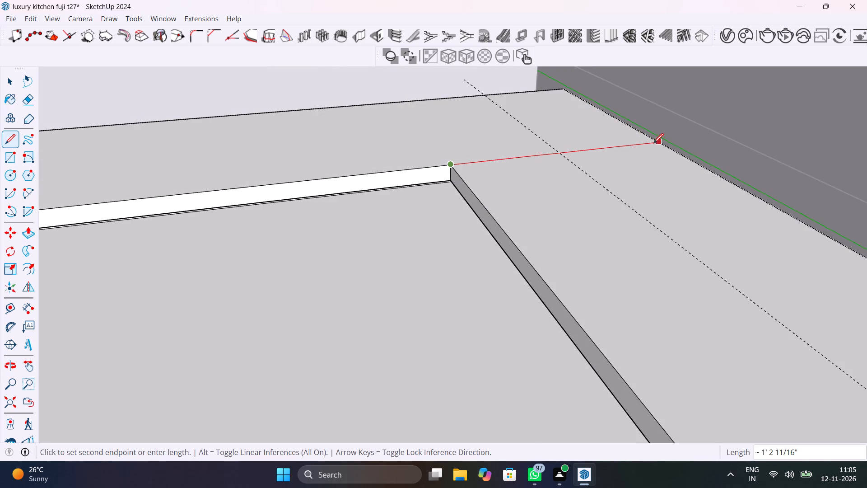
pyautogui.click(657, 143)
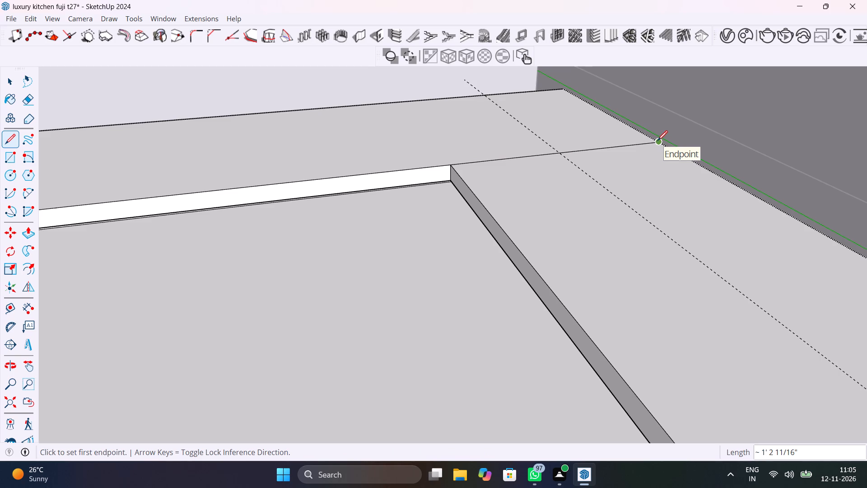
# Draw a matching line about 1' 2 11/16" long from the recess's back corner on the open-shelf side straight to the wall.
pyautogui.scroll(-6, 657, 141)
pyautogui.scroll(-5, 429, 168)
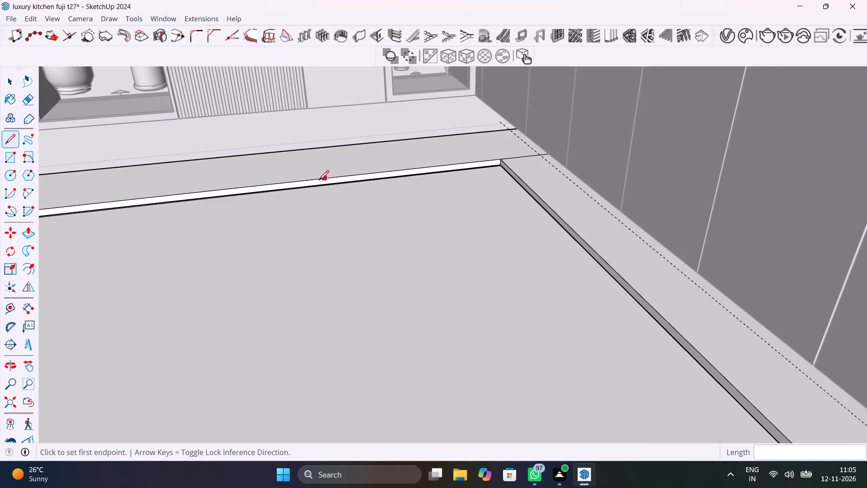
pyautogui.keyDown('shift'); pyautogui.moveTo(319, 180); pyautogui.dragTo(516, 202, button='middle'); pyautogui.keyUp('shift')
pyautogui.scroll(5, 251, 218)
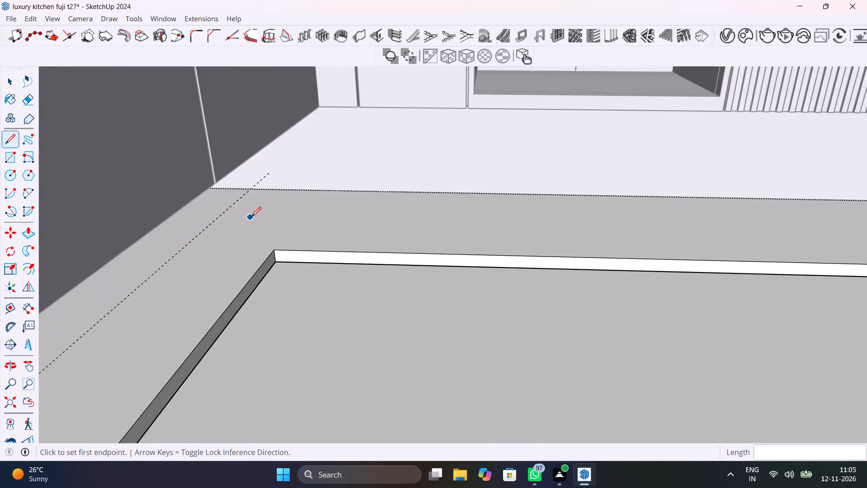
pyautogui.scroll(7, 251, 217)
pyautogui.click(297, 283)
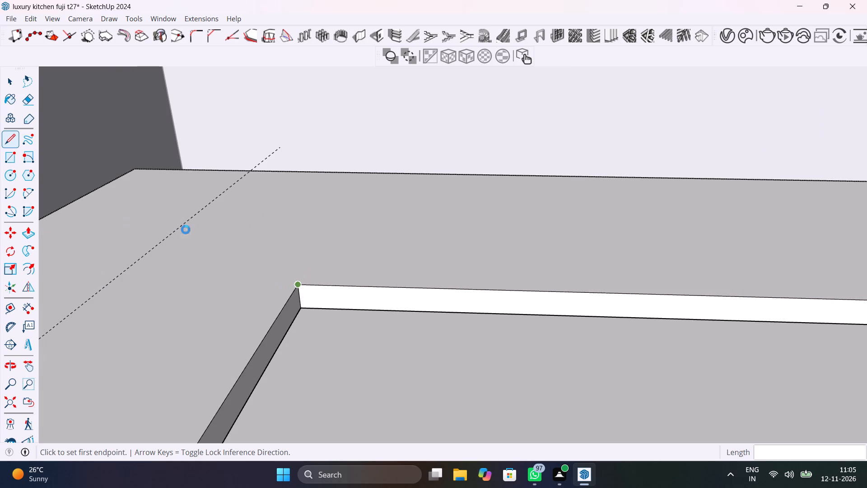
pyautogui.keyDown('shift'); pyautogui.scroll(-1, 63, 237); pyautogui.keyUp('shift')
pyautogui.keyDown('shift'); pyautogui.moveTo(63, 237); pyautogui.dragTo(163, 258, button='middle'); pyautogui.keyUp('shift')
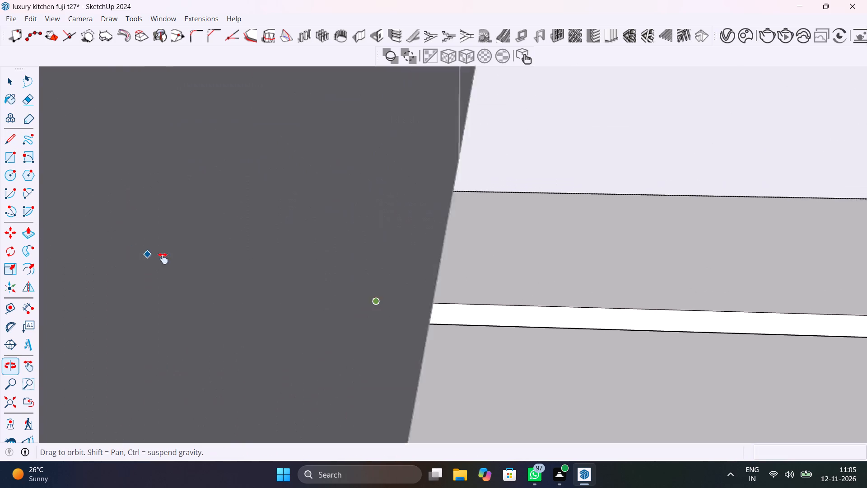
pyautogui.keyDown('shift'); pyautogui.moveTo(163, 258); pyautogui.dragTo(82, 186, button='middle'); pyautogui.keyUp('shift')
pyautogui.scroll(-20, 169, 199)
pyautogui.scroll(-6, 169, 199)
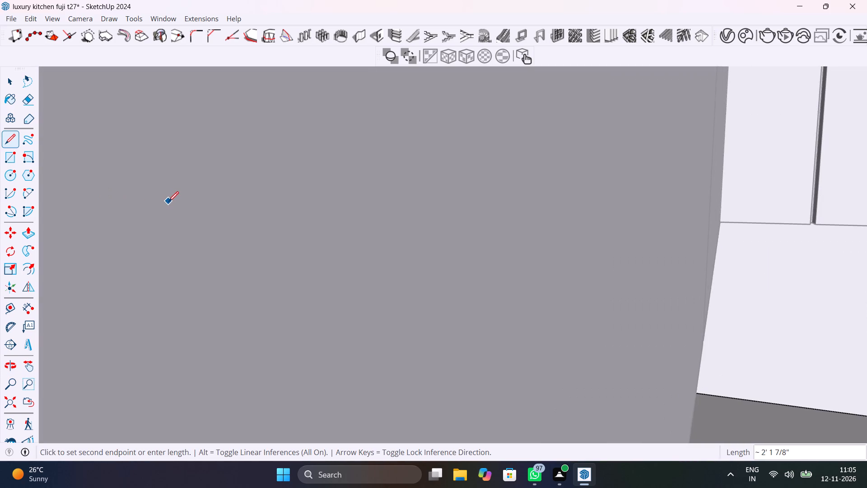
pyautogui.scroll(-13, 168, 202)
pyautogui.scroll(-8, 635, 399)
pyautogui.keyDown('shift'); pyautogui.moveTo(632, 396); pyautogui.dragTo(325, 179, button='middle'); pyautogui.keyUp('shift')
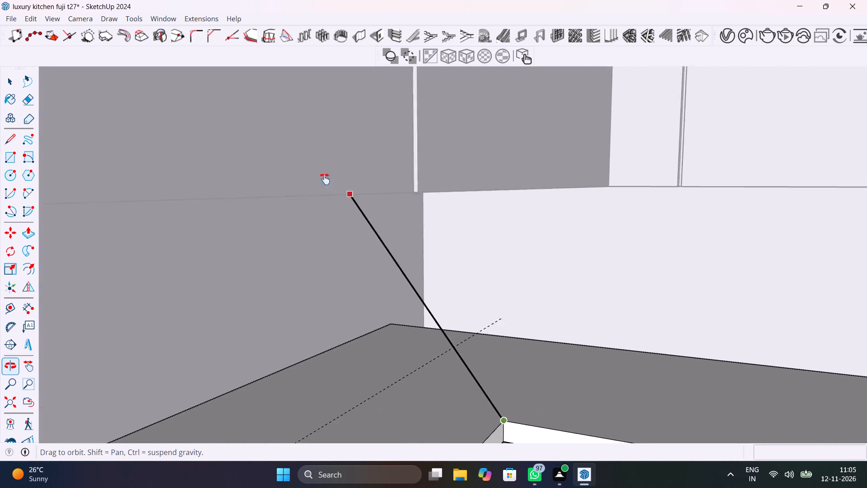
pyautogui.keyDown('shift'); pyautogui.moveTo(325, 179); pyautogui.dragTo(316, 173, button='middle'); pyautogui.keyUp('shift')
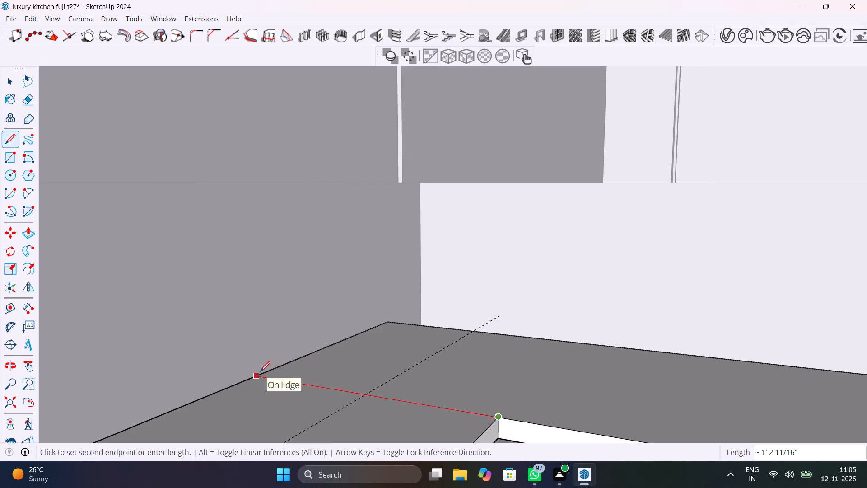
pyautogui.click(258, 376)
pyautogui.scroll(-5, 472, 374)
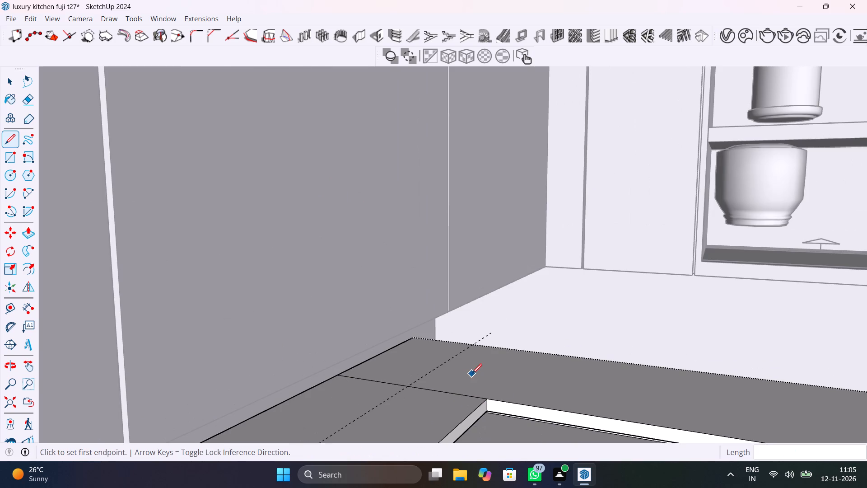
pyautogui.press('space')
# Draw a 150-sided circle of radius 2" centred where the open-shelf side's guide crosses the front division line.
pyautogui.moveTo(558, 382); pyautogui.dragTo(396, 240, button='middle')
pyautogui.scroll(-2, 396, 240)
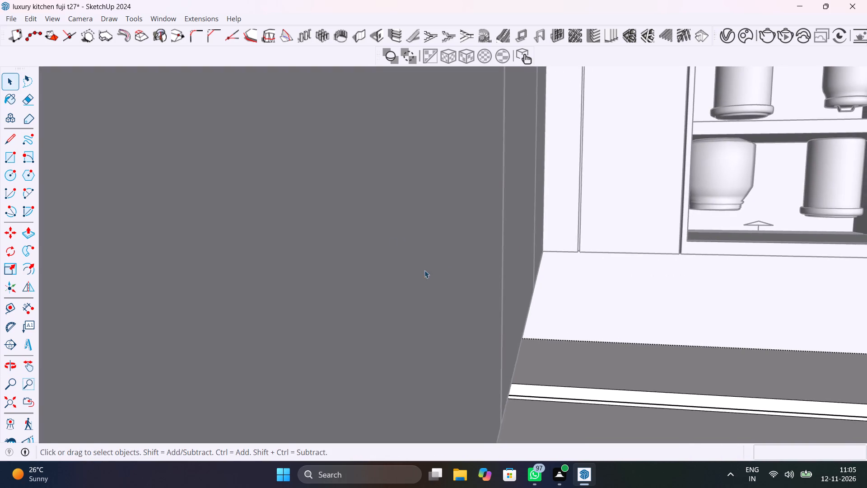
pyautogui.scroll(-2, 424, 270)
pyautogui.click(9, 401)
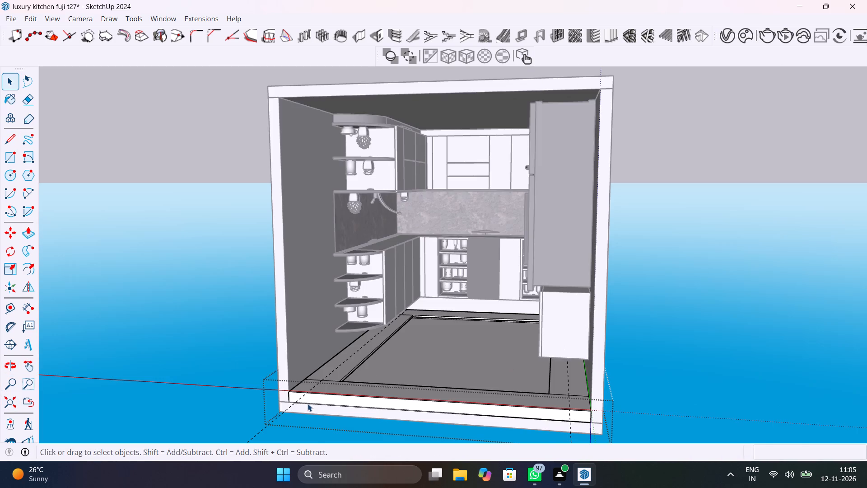
pyautogui.scroll(5, 308, 404)
pyautogui.keyDown('shift'); pyautogui.moveTo(386, 391); pyautogui.dragTo(379, 379, button='middle'); pyautogui.keyUp('shift')
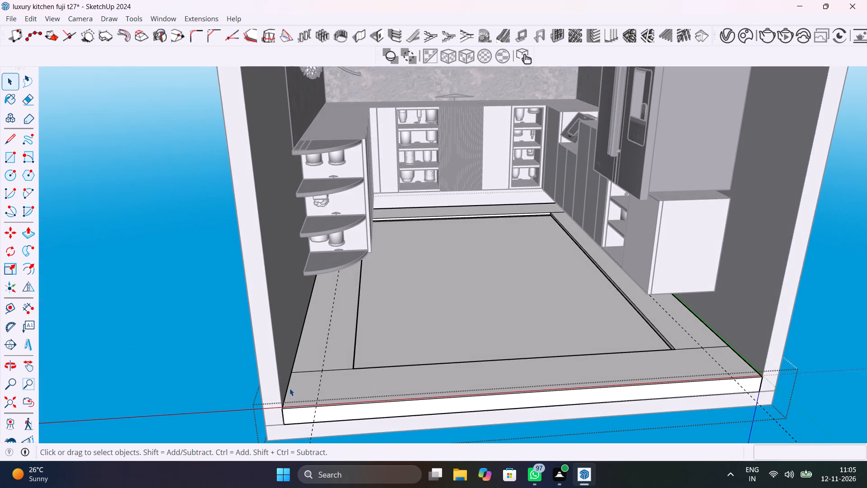
pyautogui.scroll(16, 294, 383)
pyautogui.press('c')
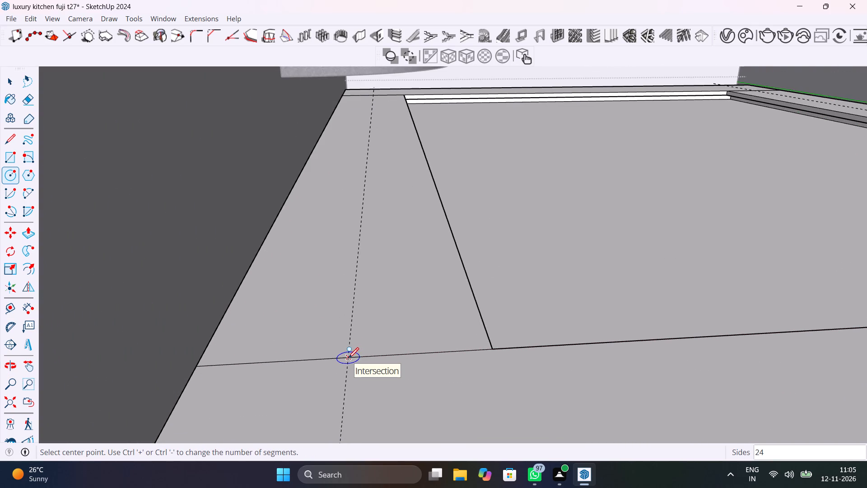
pyautogui.write('150s')
pyautogui.press('Return')
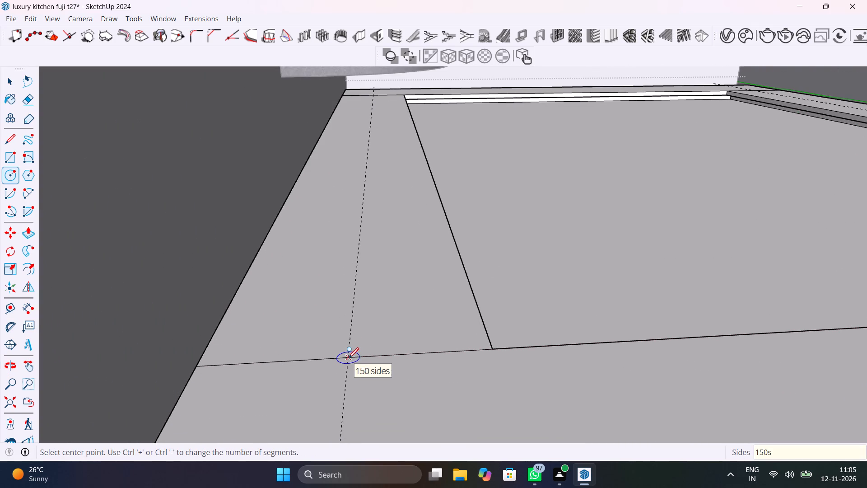
pyautogui.click(348, 357)
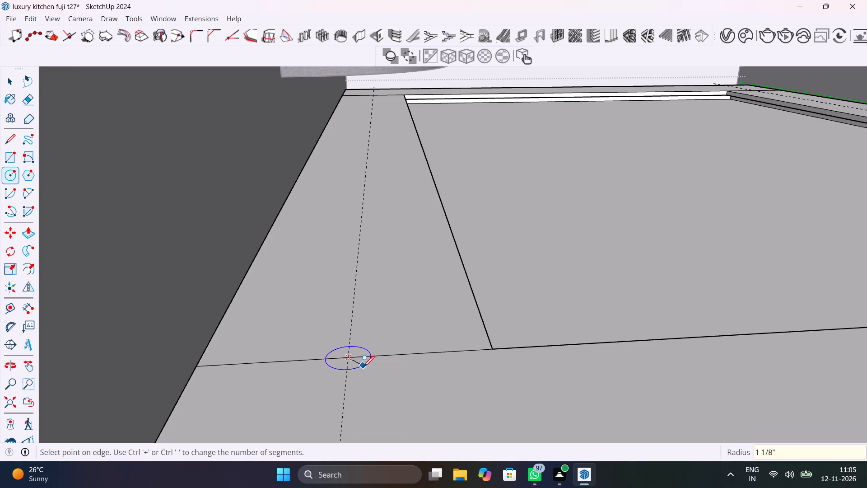
pyautogui.press('2')
pyautogui.press('Return')
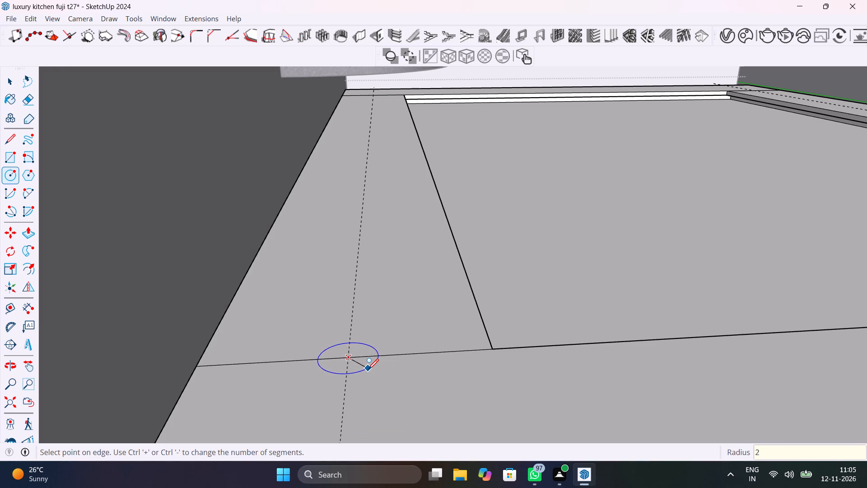
pyautogui.press('space')
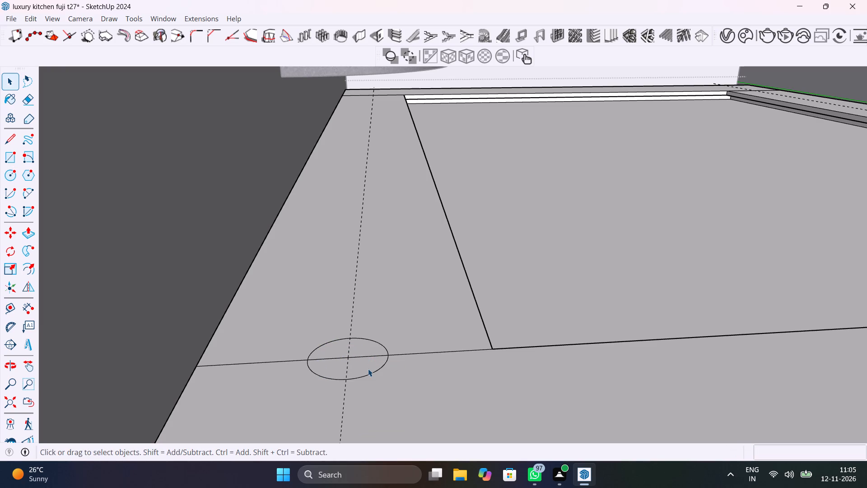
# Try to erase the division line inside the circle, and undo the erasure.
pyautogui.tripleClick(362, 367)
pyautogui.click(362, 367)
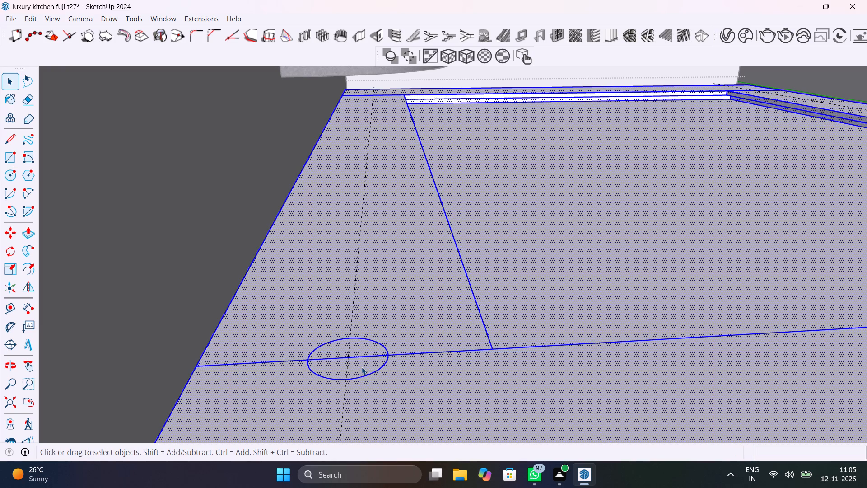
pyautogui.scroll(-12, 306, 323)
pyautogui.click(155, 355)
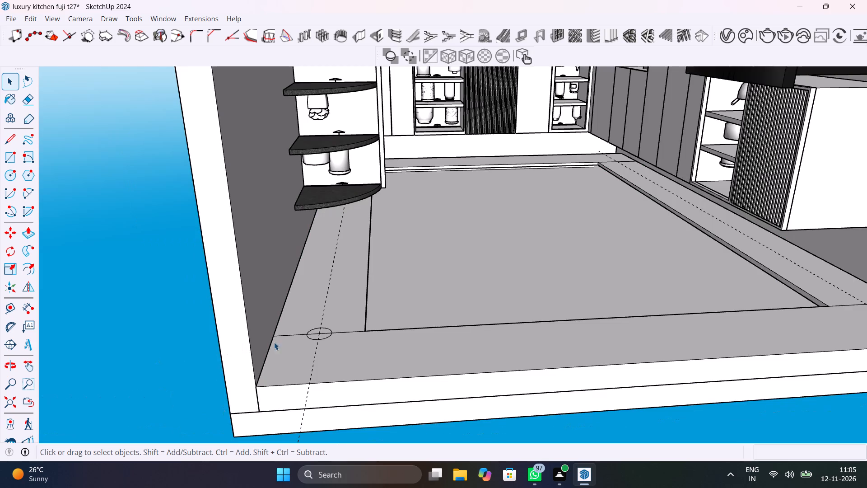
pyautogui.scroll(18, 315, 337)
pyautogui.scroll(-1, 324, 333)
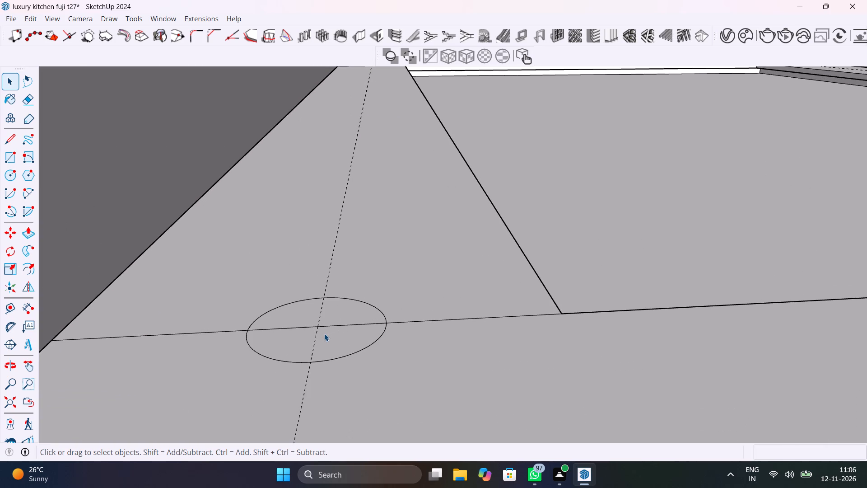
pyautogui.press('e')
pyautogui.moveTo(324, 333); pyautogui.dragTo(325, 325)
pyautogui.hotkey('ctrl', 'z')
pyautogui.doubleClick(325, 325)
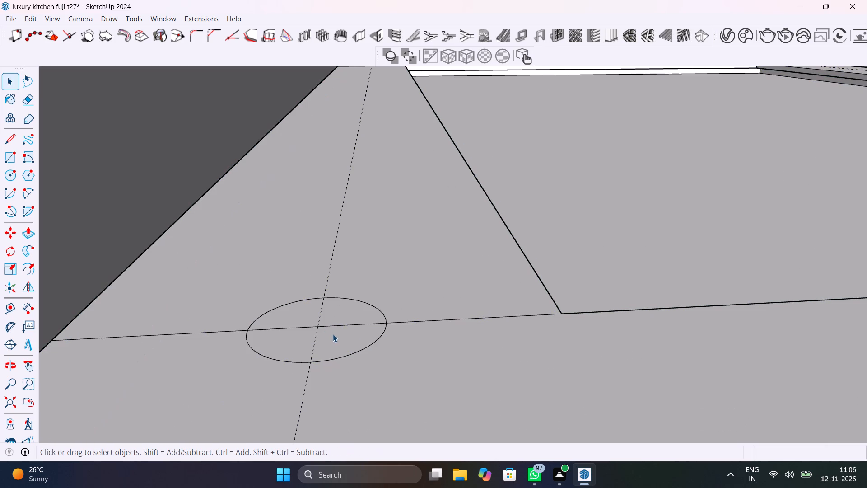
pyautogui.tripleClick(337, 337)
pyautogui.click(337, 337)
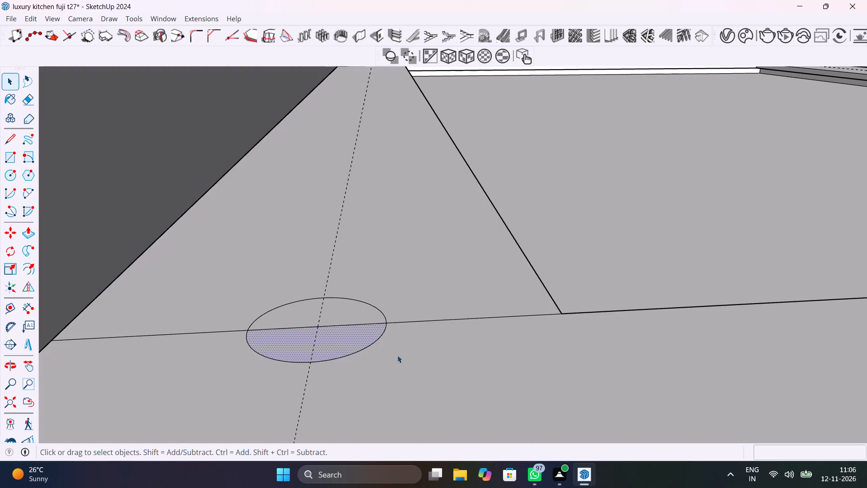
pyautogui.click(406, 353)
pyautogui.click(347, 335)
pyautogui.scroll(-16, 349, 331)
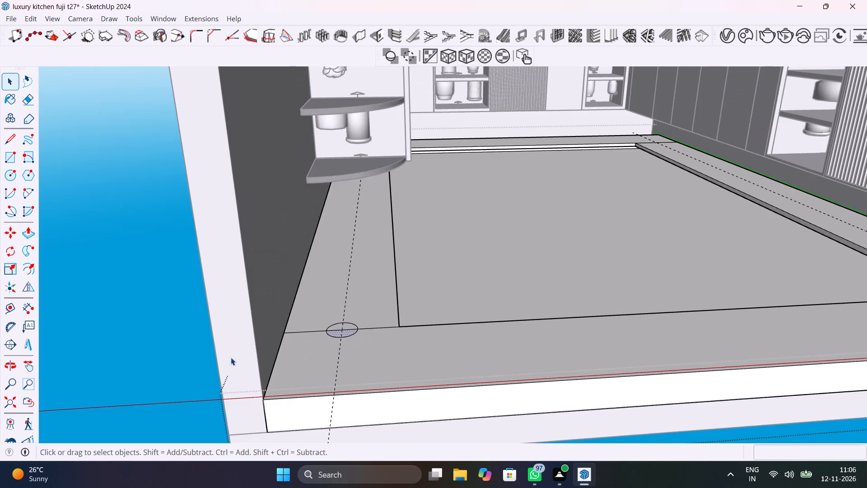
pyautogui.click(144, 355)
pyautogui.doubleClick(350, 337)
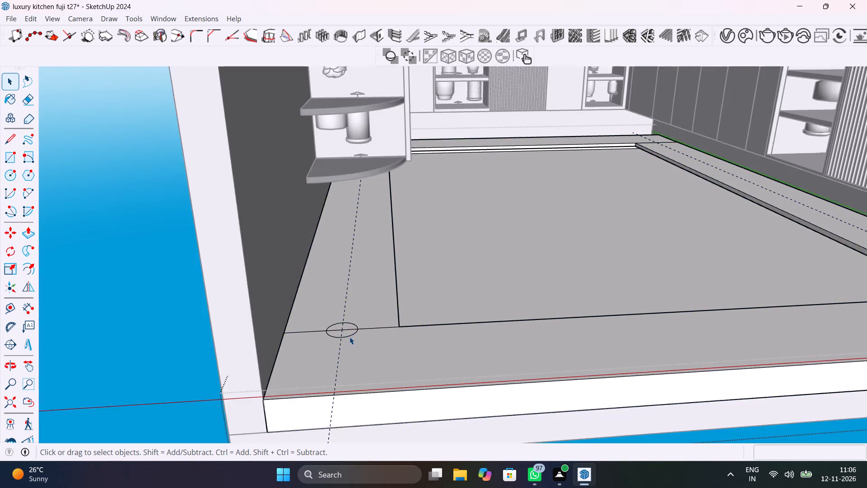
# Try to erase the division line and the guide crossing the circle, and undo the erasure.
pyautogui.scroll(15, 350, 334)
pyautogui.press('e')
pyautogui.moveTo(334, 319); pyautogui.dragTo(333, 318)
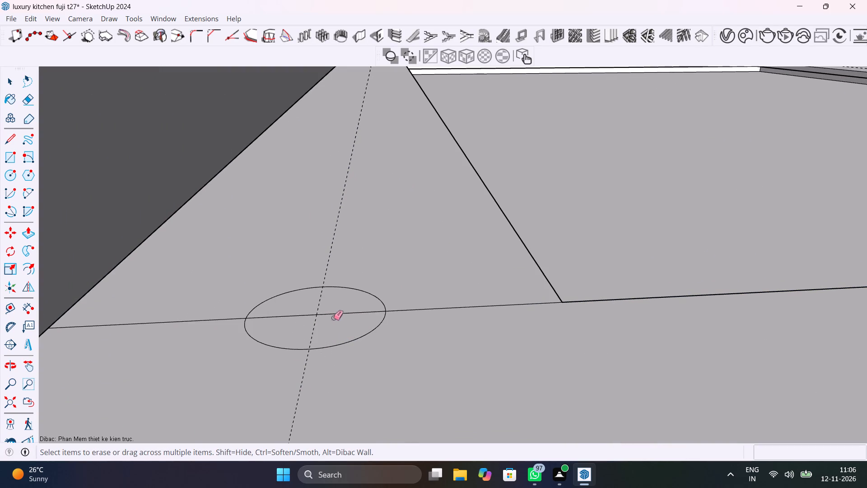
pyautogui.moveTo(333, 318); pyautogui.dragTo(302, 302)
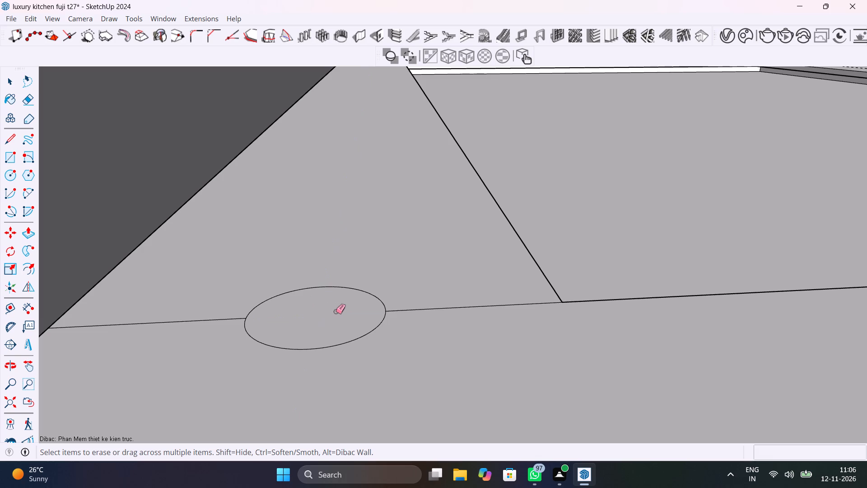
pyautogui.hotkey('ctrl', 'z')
# Erase only the stretch of division line inside the circle, keeping the dashed guide.
pyautogui.press('e')
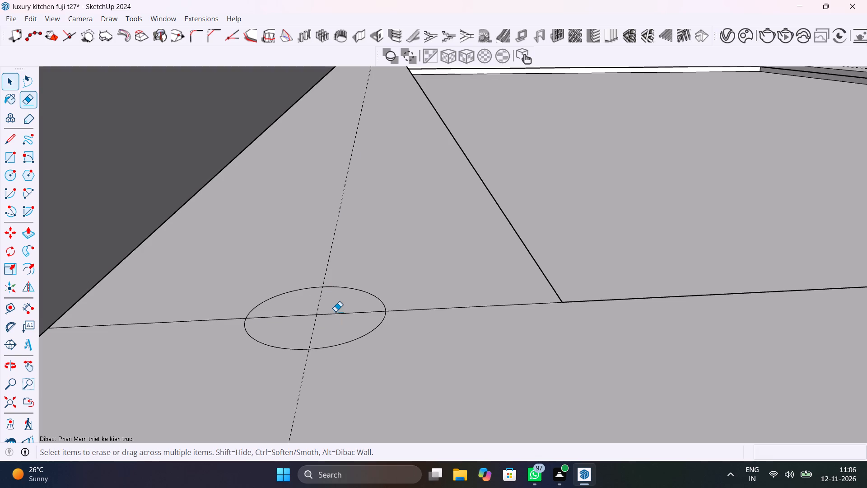
pyautogui.moveTo(336, 311); pyautogui.dragTo(336, 316)
pyautogui.press('space')
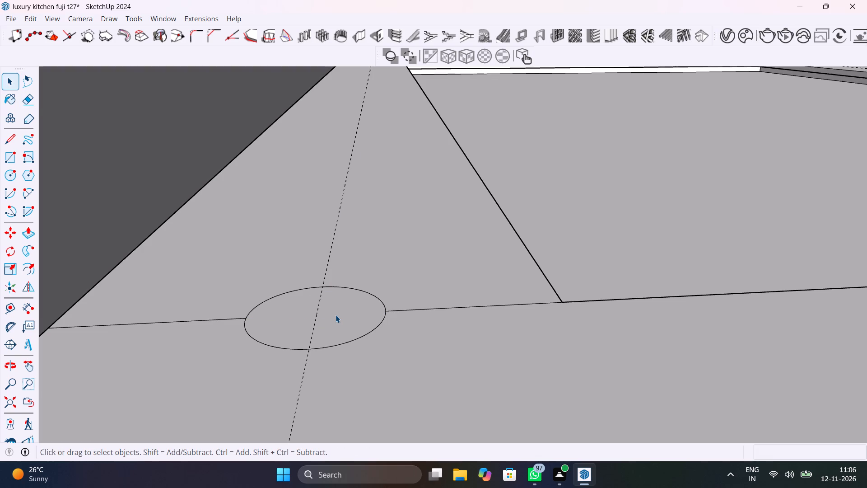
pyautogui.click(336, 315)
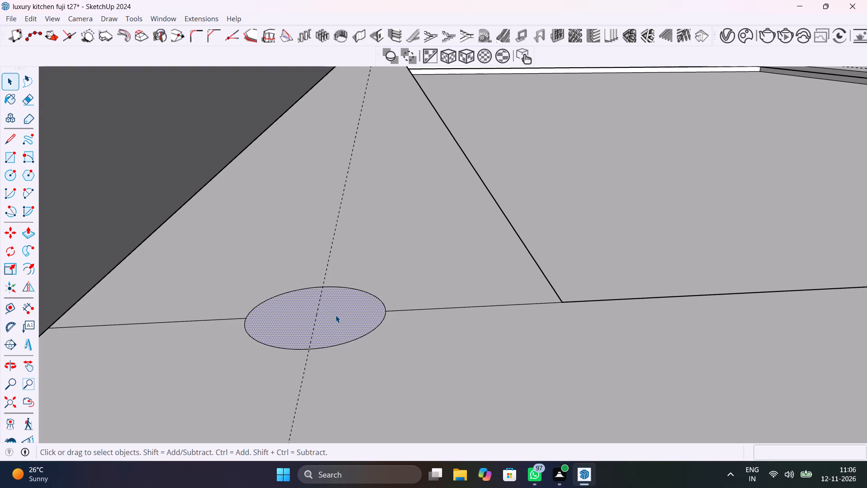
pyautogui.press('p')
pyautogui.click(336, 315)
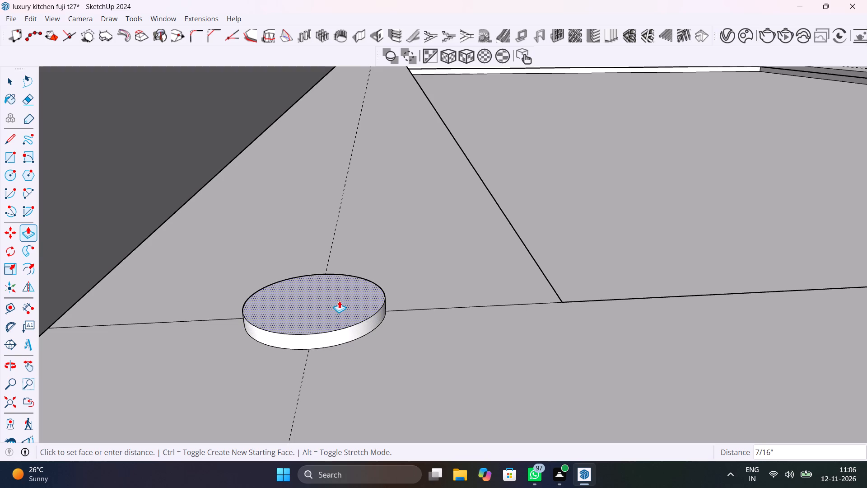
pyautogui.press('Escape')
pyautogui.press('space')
# Turn the circle's face and outline into a component with the default settings, replacing the selection.
pyautogui.doubleClick(345, 311)
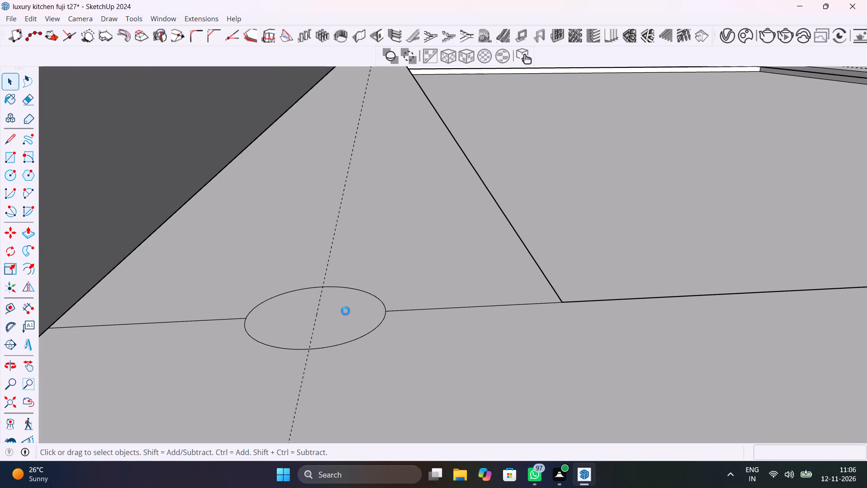
pyautogui.rightClick(345, 311)
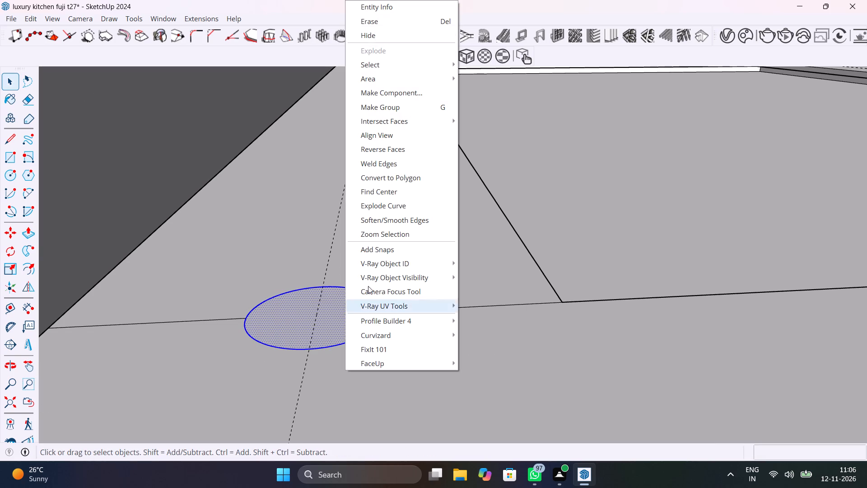
pyautogui.click(410, 95)
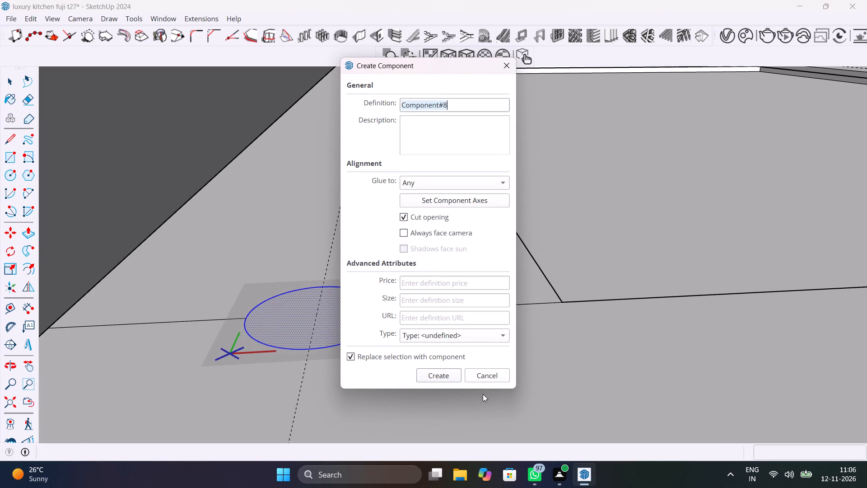
pyautogui.click(433, 375)
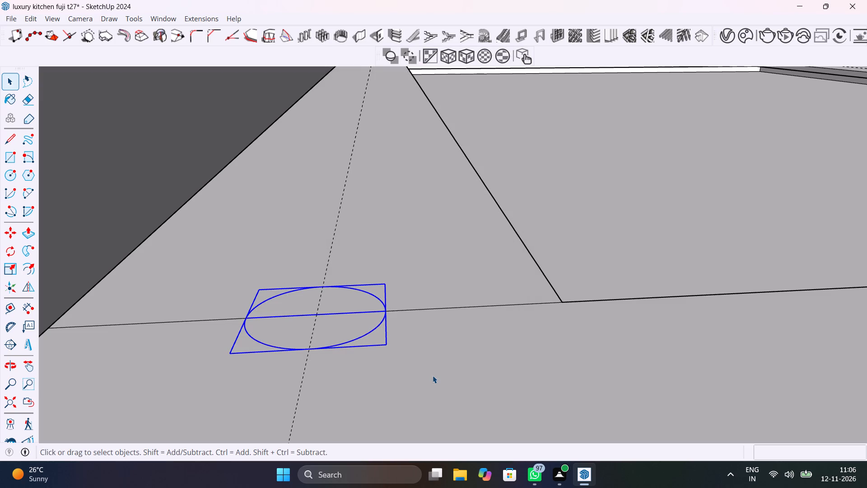
# Copy the spotlight circle about 8' 1 5/16" across to where the refrigerator side's guide crosses the front division line.
pyautogui.press('m')
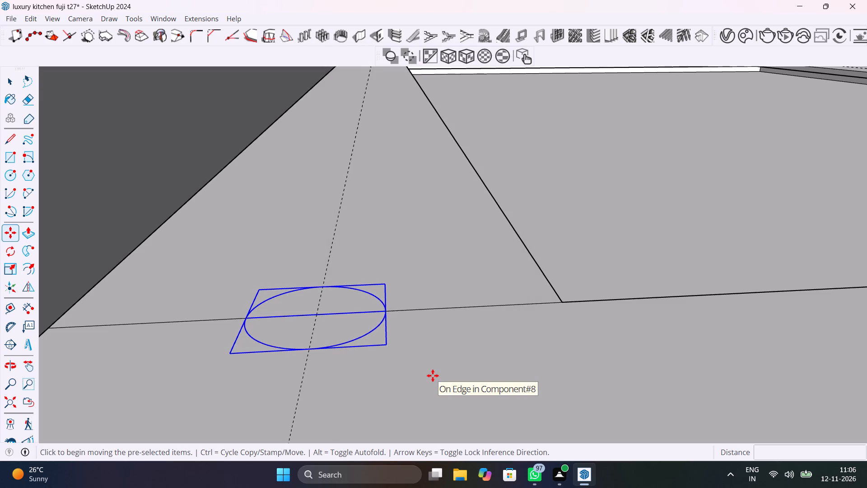
pyautogui.click(316, 316)
pyautogui.scroll(-4, 569, 318)
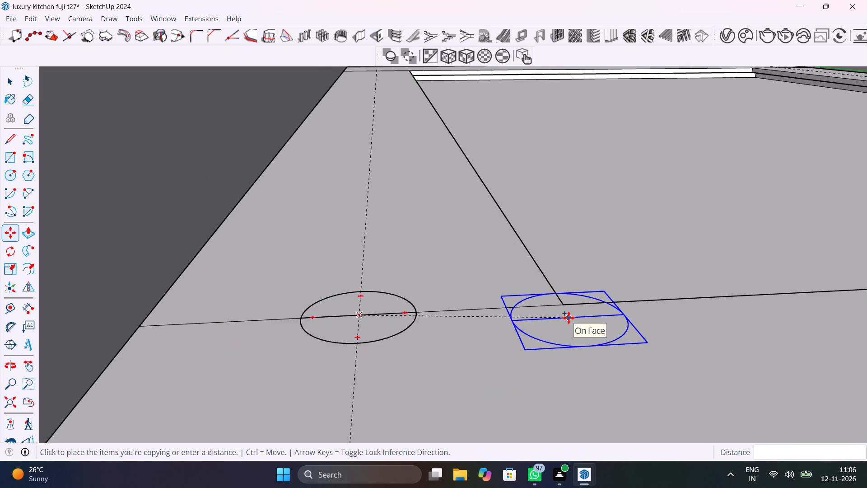
pyautogui.keyDown('shift'); pyautogui.moveTo(594, 317); pyautogui.dragTo(271, 331, button='middle'); pyautogui.keyUp('shift')
pyautogui.scroll(-8, 417, 308)
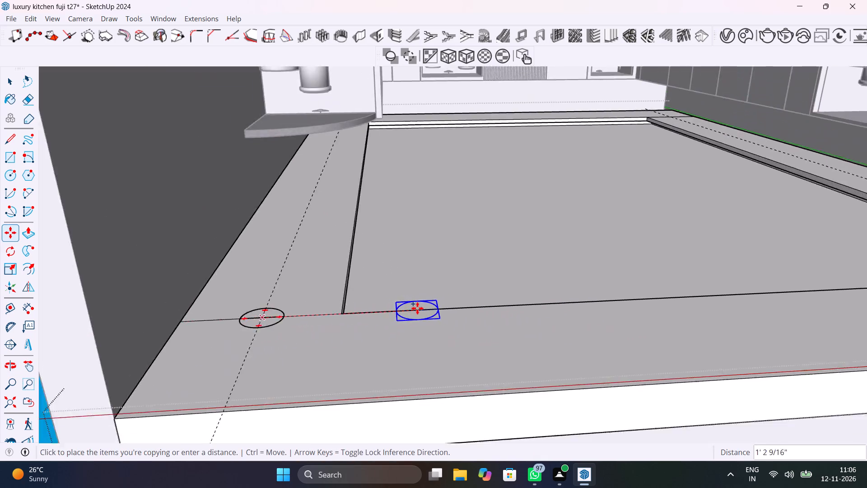
pyautogui.scroll(-4, 417, 308)
pyautogui.keyDown('shift'); pyautogui.moveTo(811, 284); pyautogui.dragTo(424, 318, button='middle'); pyautogui.keyUp('shift')
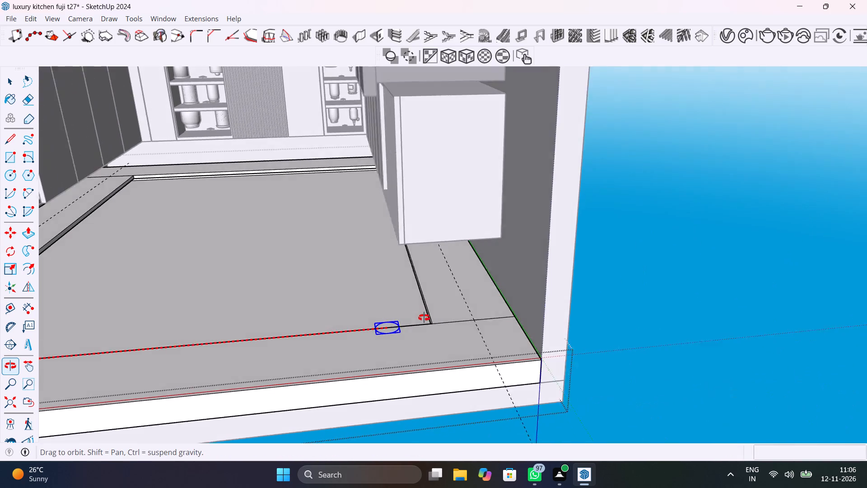
pyautogui.keyDown('shift'); pyautogui.moveTo(424, 318); pyautogui.dragTo(437, 319, button='middle'); pyautogui.keyUp('shift')
pyautogui.click(499, 324)
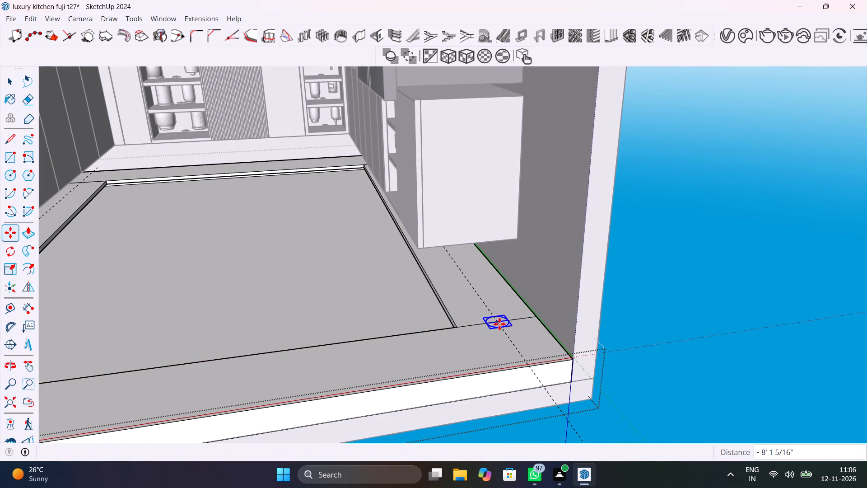
pyautogui.scroll(-11, 500, 323)
pyautogui.press('space')
# Copy both front spotlight circles about 10' 2 1/4" to the back division line, from the recess's front edge midpoint to its back edge midpoint.
pyautogui.scroll(10, 331, 340)
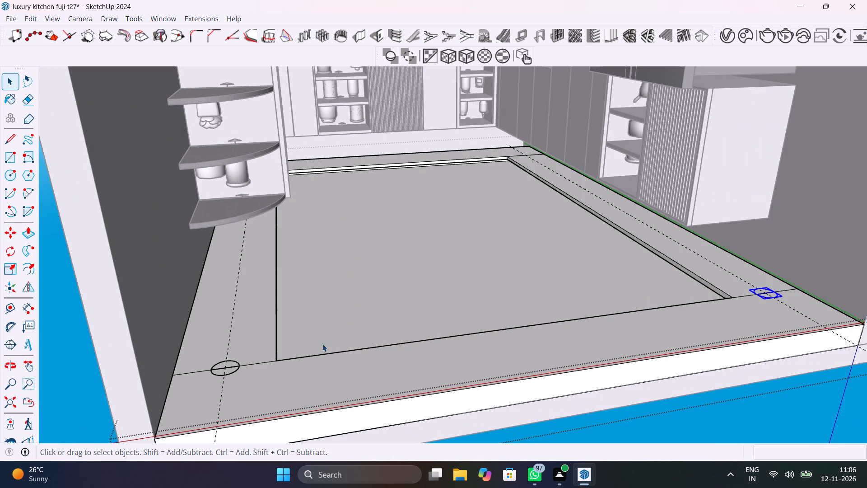
pyautogui.keyDown('ctrl'); pyautogui.click(232, 370); pyautogui.keyUp('ctrl')
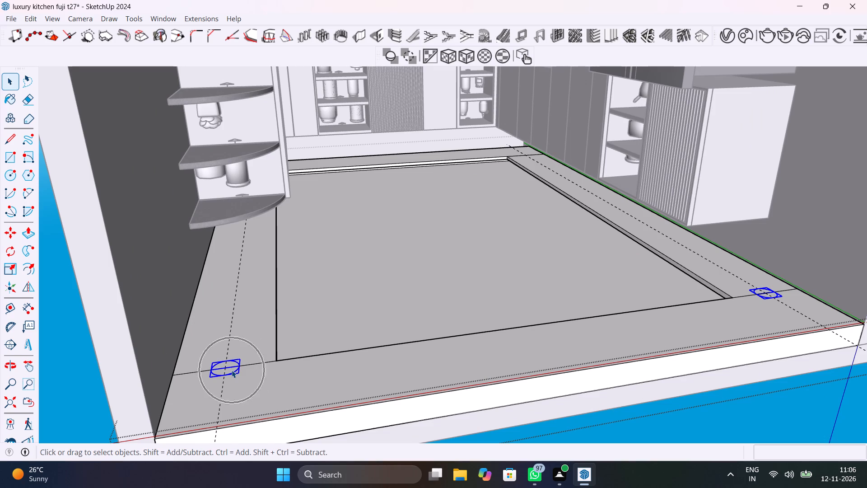
pyautogui.press('m')
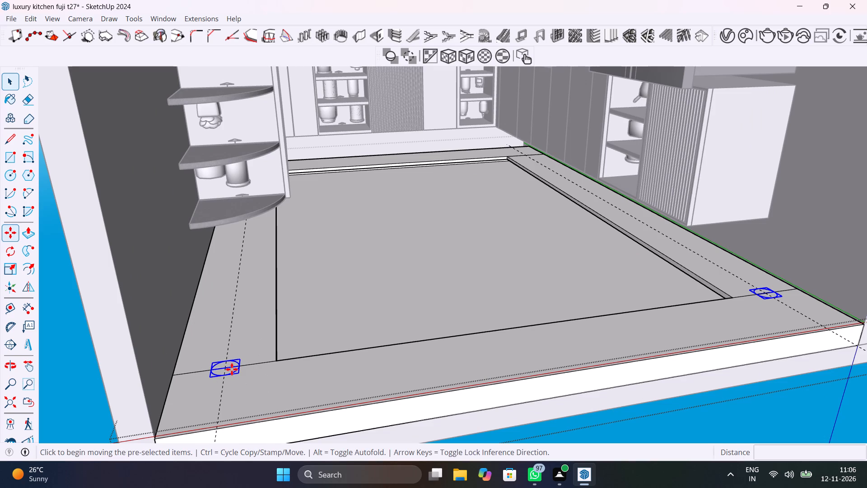
pyautogui.click(531, 324)
pyautogui.scroll(-6, 480, 249)
pyautogui.keyDown('shift'); pyautogui.moveTo(480, 249); pyautogui.dragTo(489, 254, button='middle'); pyautogui.keyUp('shift')
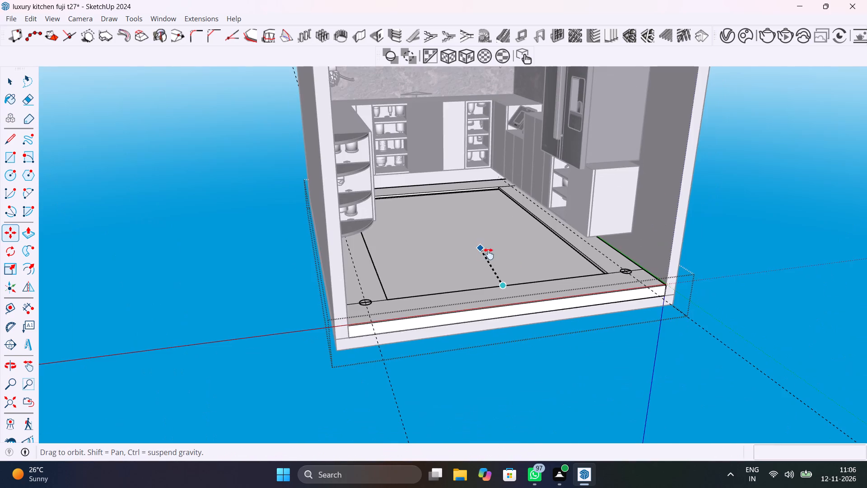
pyautogui.keyDown('shift'); pyautogui.moveTo(489, 254); pyautogui.dragTo(491, 378, button='middle'); pyautogui.keyUp('shift')
pyautogui.scroll(11, 501, 377)
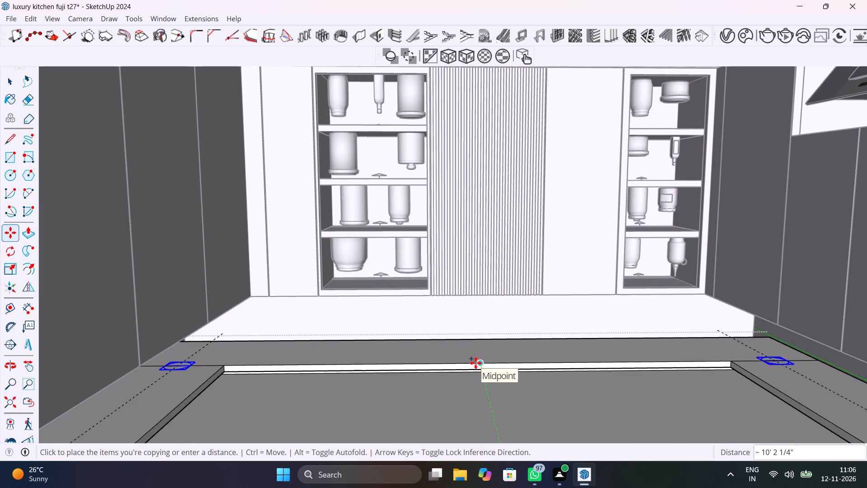
pyautogui.click(475, 363)
# Copy the two back spotlight circles about 6' 4 3/16" towards the front along the side guides, and leave the ceiling group.
pyautogui.click(475, 363)
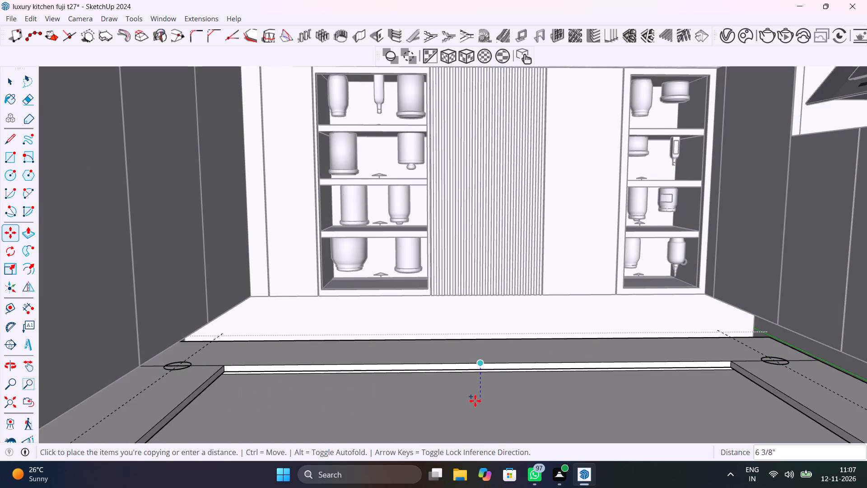
pyautogui.scroll(-12, 475, 397)
pyautogui.moveTo(486, 429); pyautogui.dragTo(483, 316, button='middle')
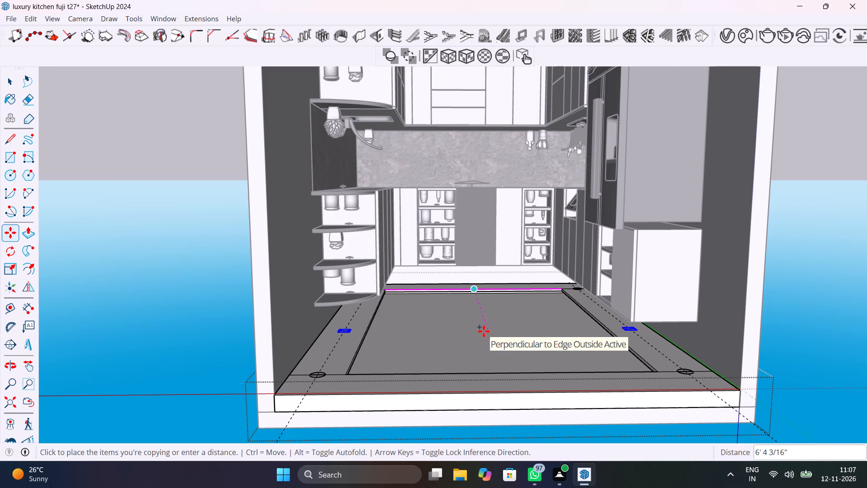
pyautogui.click(484, 331)
pyautogui.scroll(-5, 525, 361)
pyautogui.press('space')
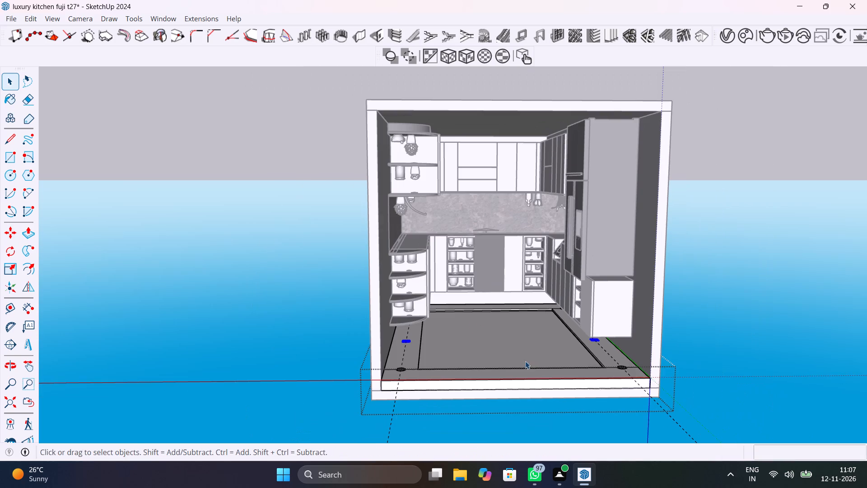
pyautogui.click(336, 346)
# Open the front spotlight component on the open-shelf side and erase the line splitting its circle.
pyautogui.scroll(12, 434, 366)
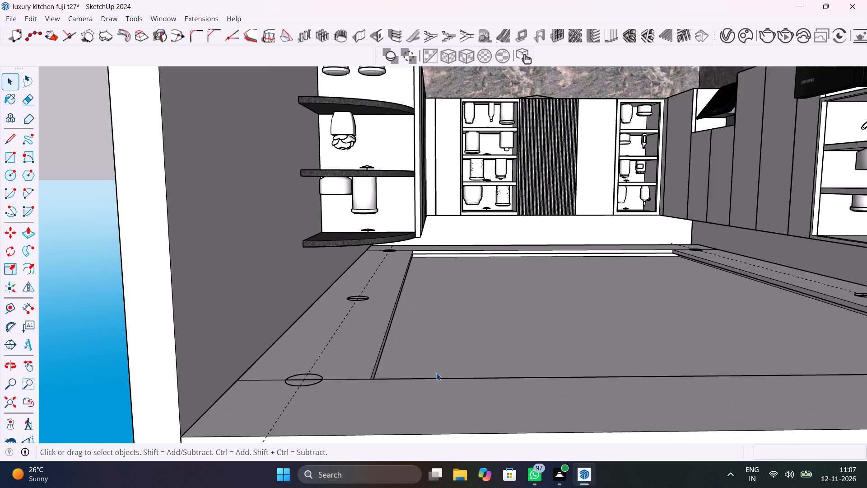
pyautogui.moveTo(436, 373); pyautogui.dragTo(402, 385, button='middle')
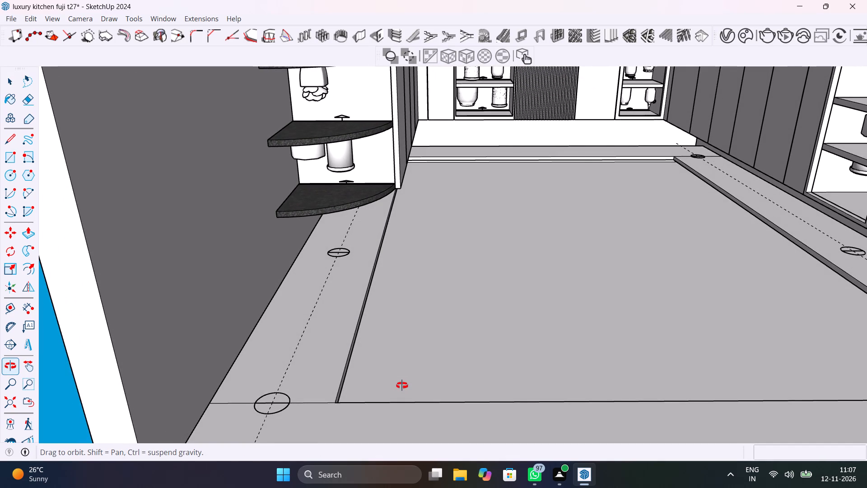
pyautogui.moveTo(402, 385); pyautogui.dragTo(369, 373, button='middle')
pyautogui.scroll(12, 231, 371)
pyautogui.doubleClick(244, 393)
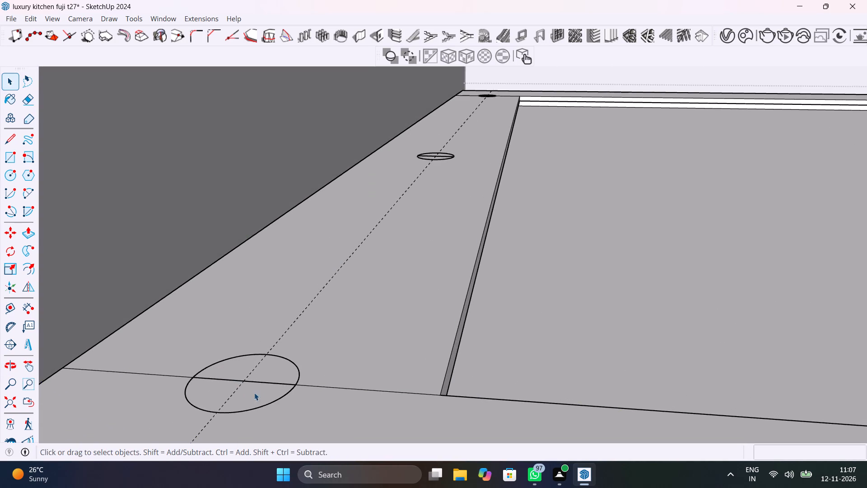
pyautogui.keyDown('shift'); pyautogui.moveTo(282, 390); pyautogui.dragTo(364, 371, button='middle'); pyautogui.keyUp('shift')
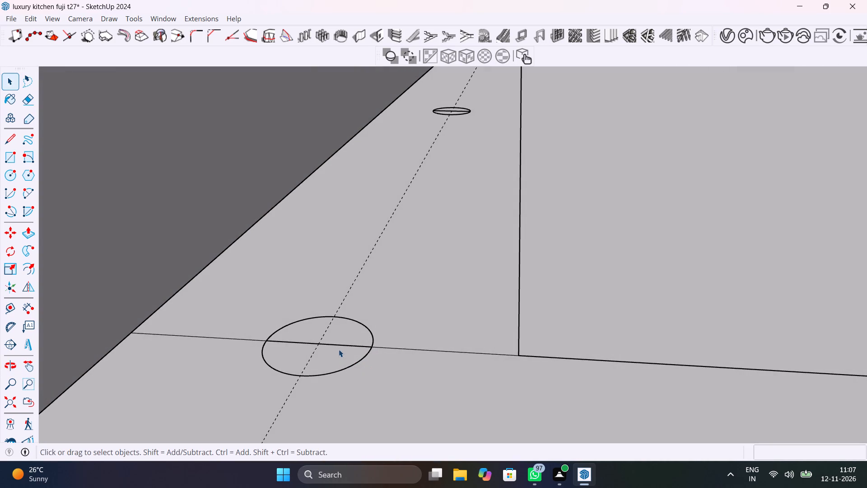
pyautogui.click(339, 349)
pyautogui.doubleClick(339, 349)
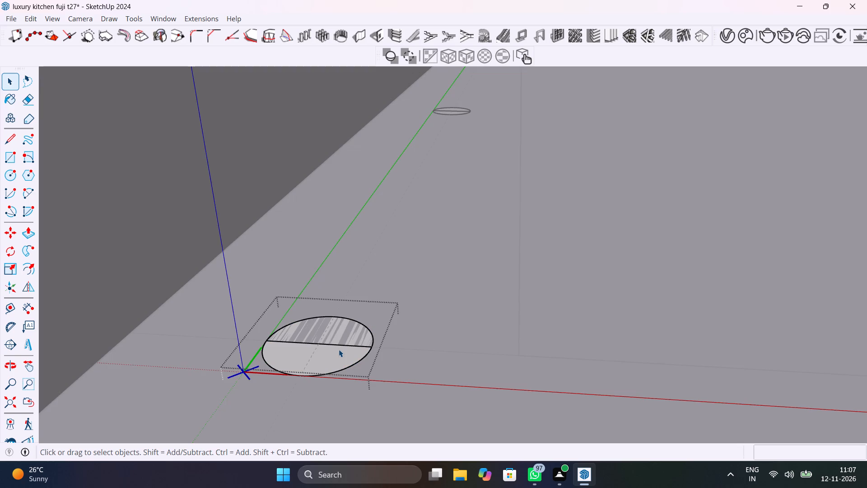
pyautogui.press('e')
pyautogui.click(339, 349)
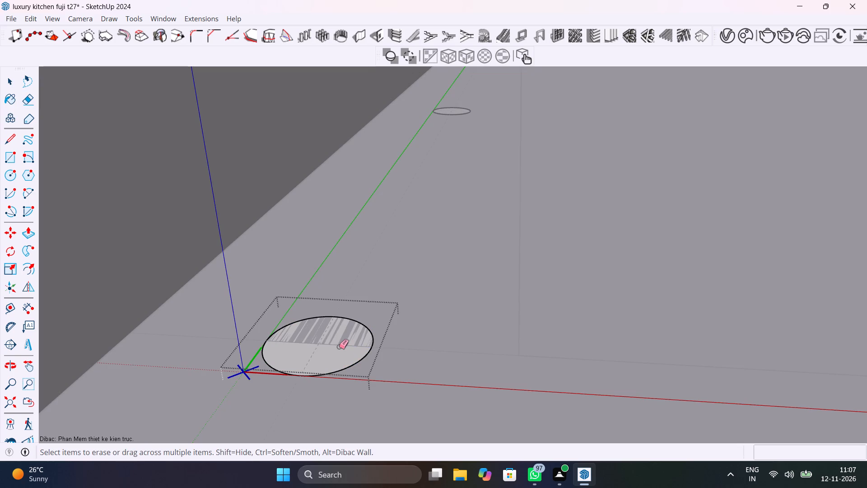
pyautogui.press('space')
# Extrude the open spotlight component's circle by 1".
pyautogui.click(339, 347)
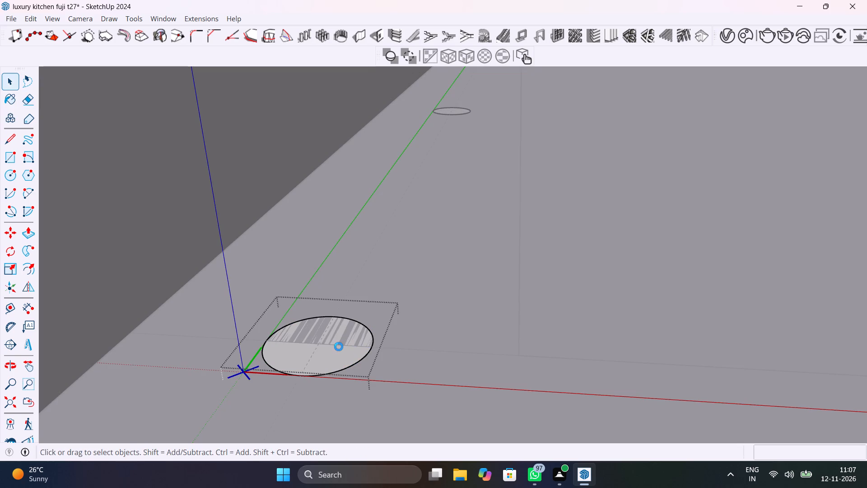
pyautogui.click(339, 347)
pyautogui.press('p')
pyautogui.click(339, 347)
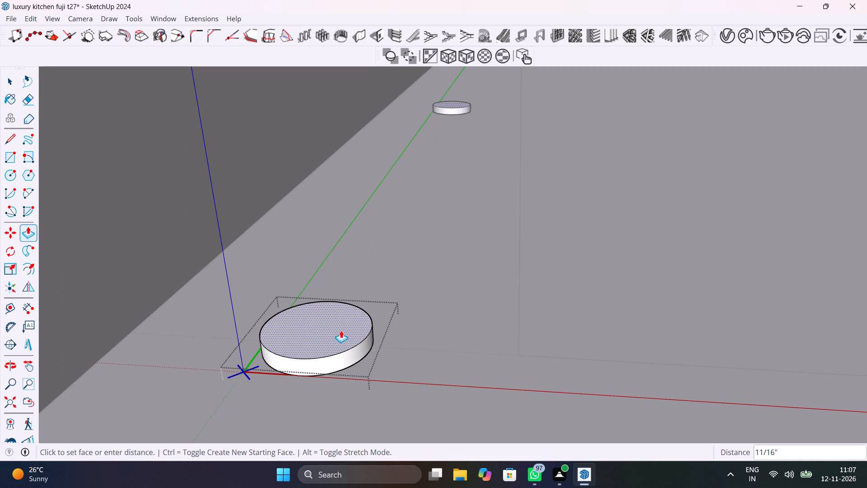
pyautogui.write('1"')
pyautogui.press('Return')
pyautogui.press('space')
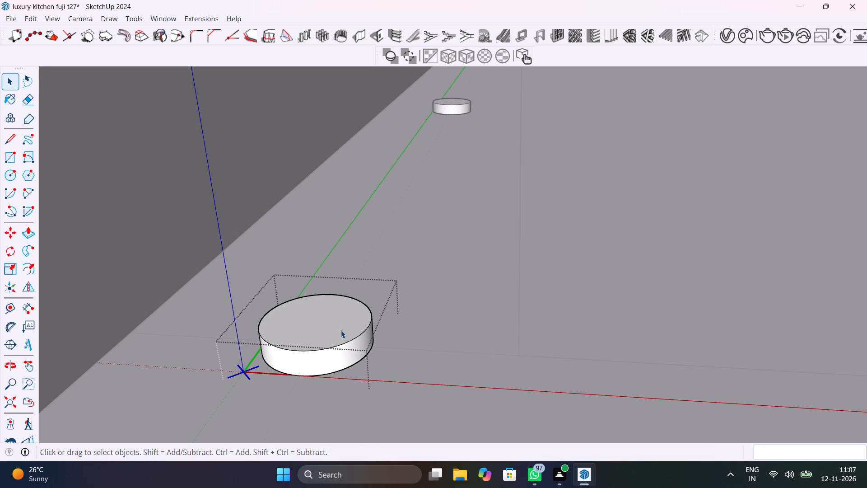
# Offset the extruded spotlight disc's rim inward by about 1/4".
pyautogui.press('f')
pyautogui.click(271, 313)
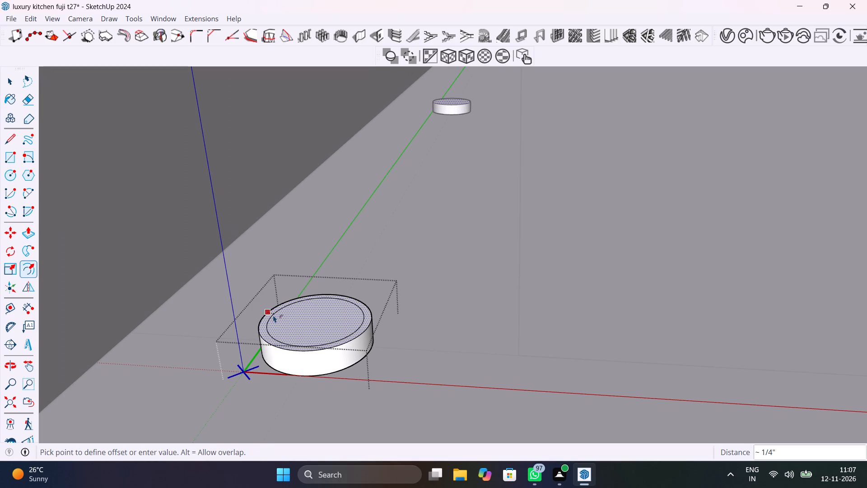
pyautogui.press('space')
# Push the spotlight's inner circular face in by about 7/16" and leave the component.
pyautogui.click(297, 324)
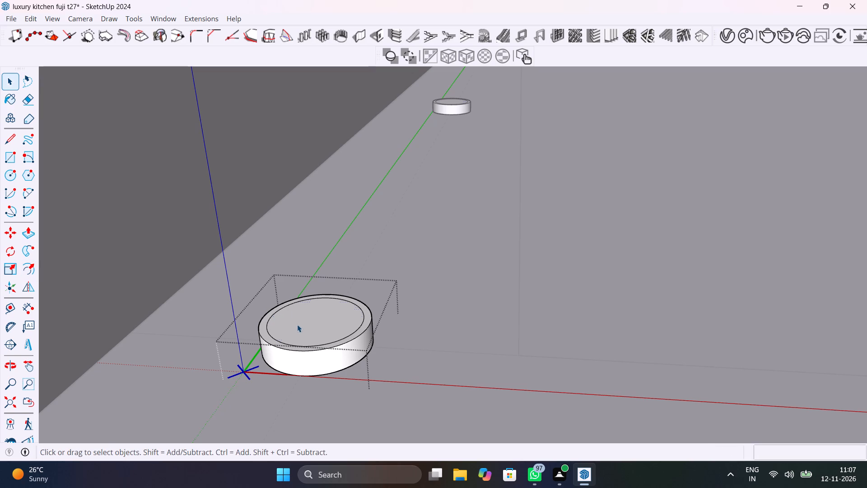
pyautogui.press('p')
pyautogui.click(297, 324)
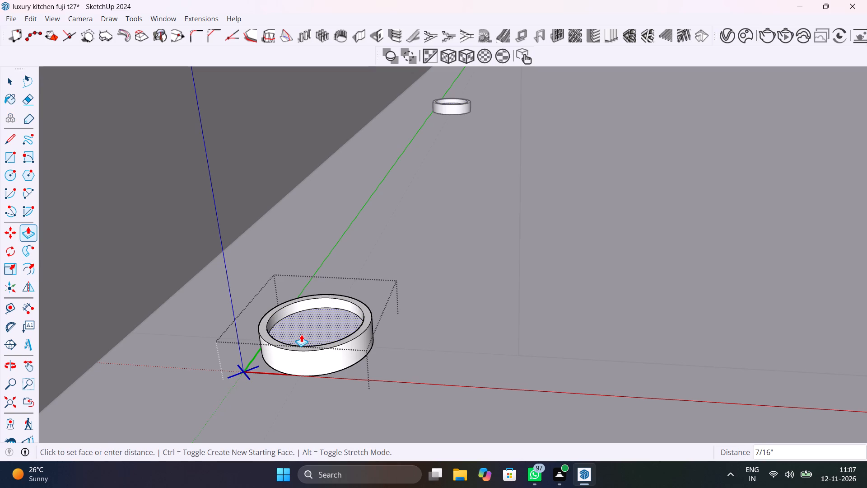
pyautogui.click(301, 334)
pyautogui.scroll(-7, 336, 326)
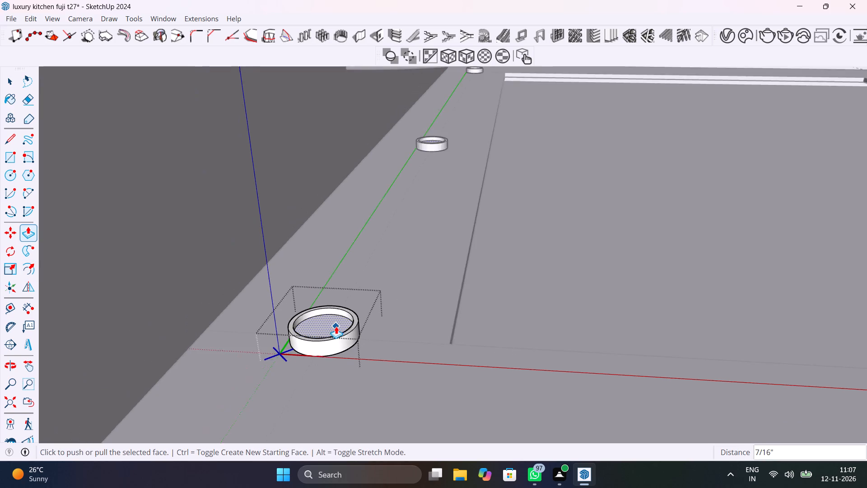
pyautogui.scroll(-4, 336, 326)
pyautogui.press('space')
pyautogui.click(113, 379)
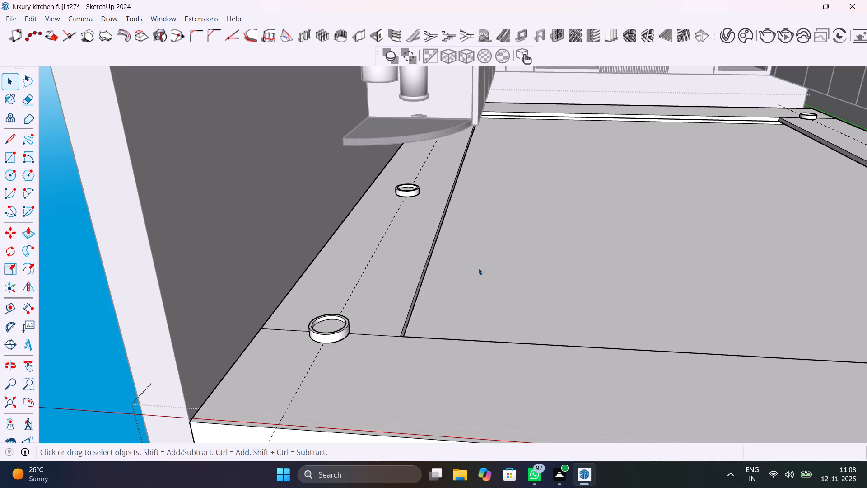
# Run a V-Ray test render of the false ceiling with the ring-shaped spotlights, stop it and close the render window.
pyautogui.click(768, 33)
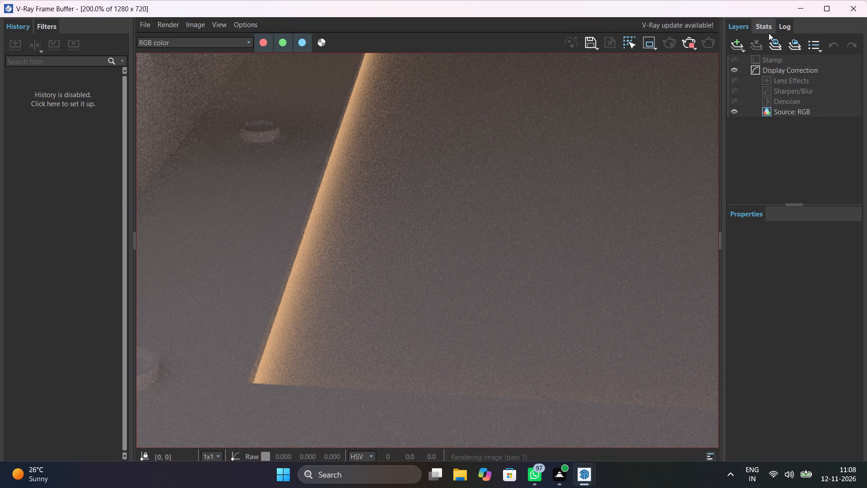
pyautogui.click(688, 41)
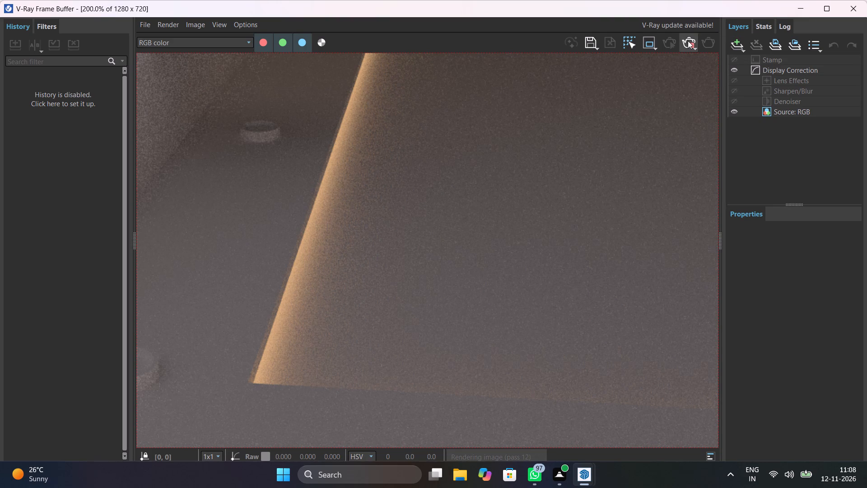
pyautogui.click(859, 6)
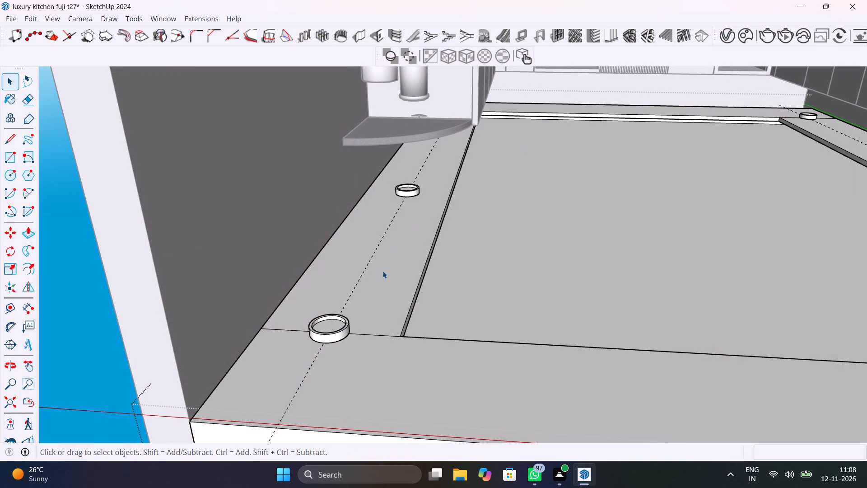
# Open the front spotlight component, select its recessed face, create a Generic V-Ray material and show its settings, then leave the component.
pyautogui.scroll(10, 321, 331)
pyautogui.click(331, 327)
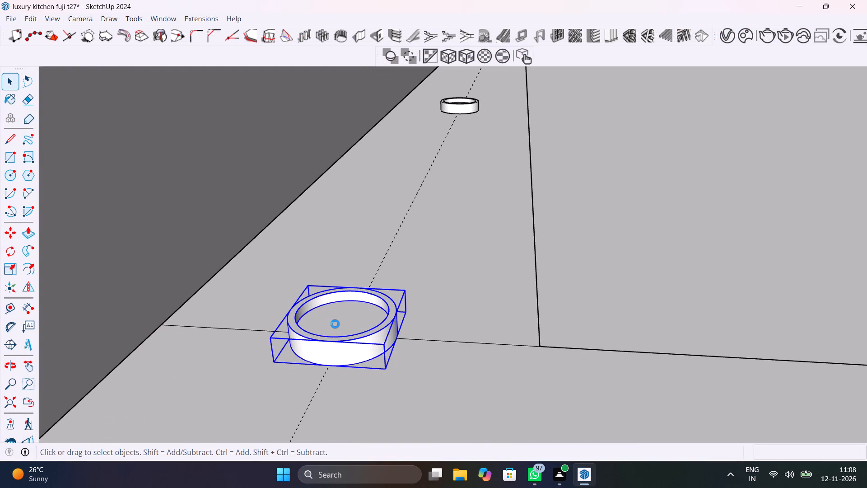
pyautogui.doubleClick(335, 324)
pyautogui.click(344, 319)
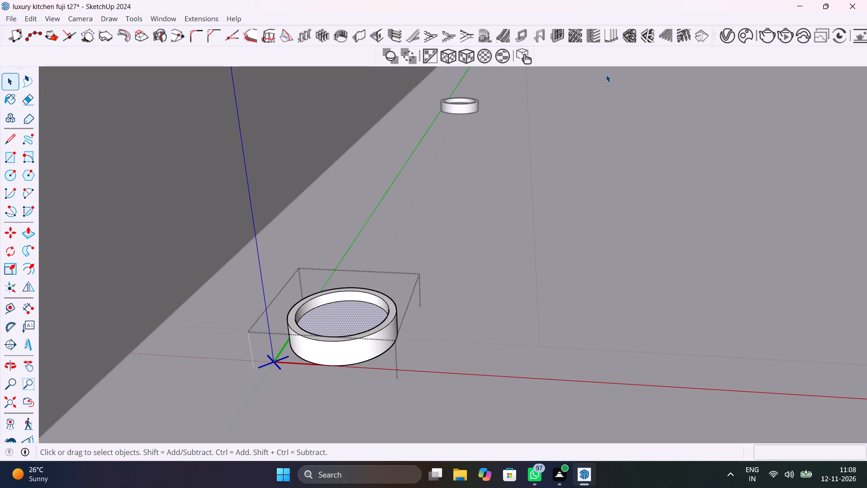
pyautogui.click(728, 41)
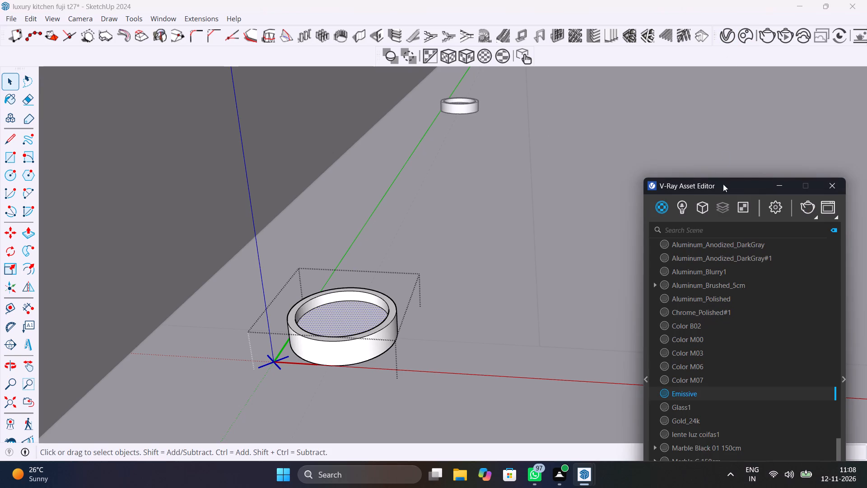
pyautogui.rightClick(659, 207)
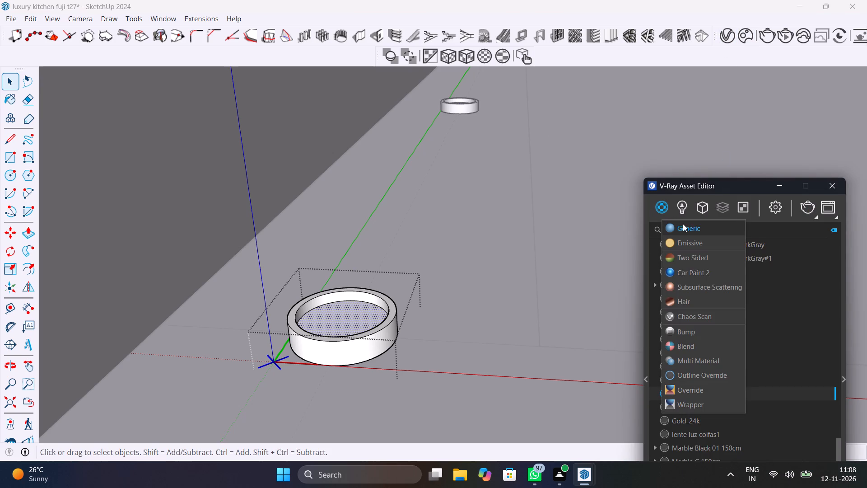
pyautogui.click(686, 226)
pyautogui.moveTo(734, 185); pyautogui.dragTo(670, 56)
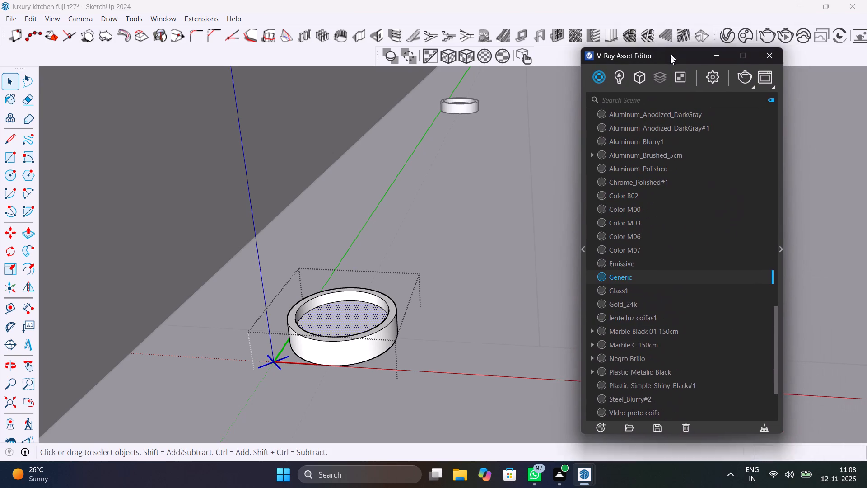
pyautogui.moveTo(670, 56); pyautogui.dragTo(616, 56)
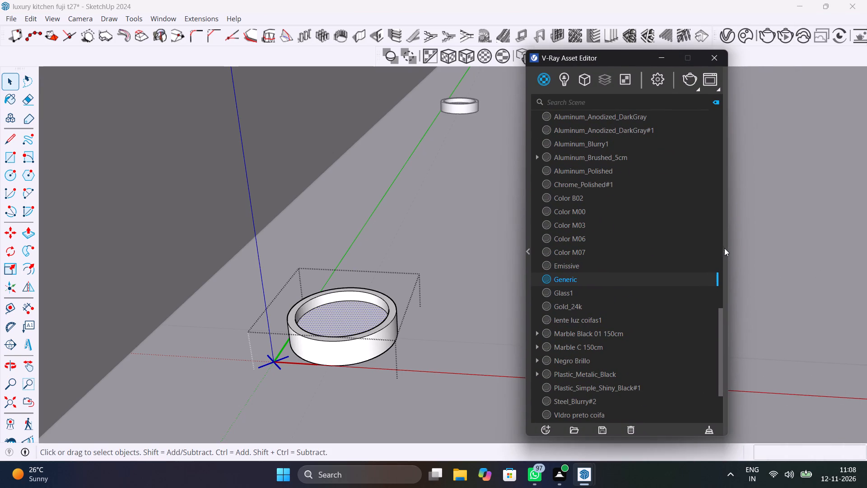
pyautogui.click(725, 248)
pyautogui.moveTo(744, 62); pyautogui.dragTo(695, 56)
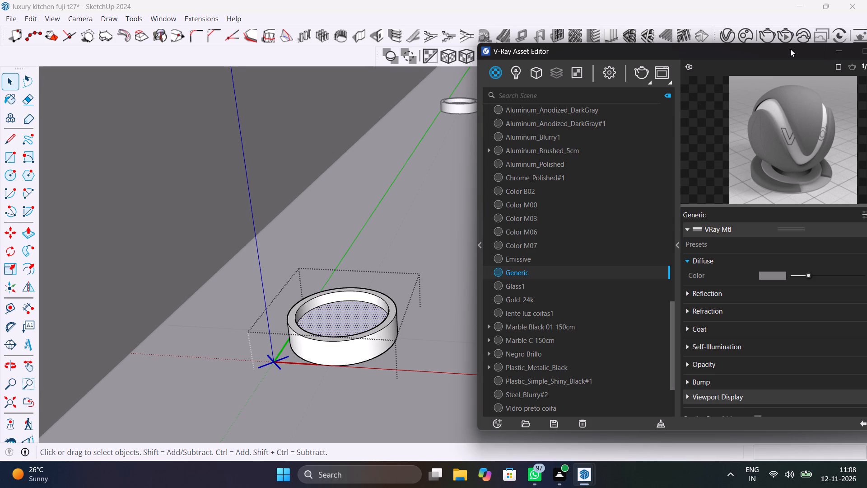
pyautogui.moveTo(790, 49); pyautogui.dragTo(722, 56)
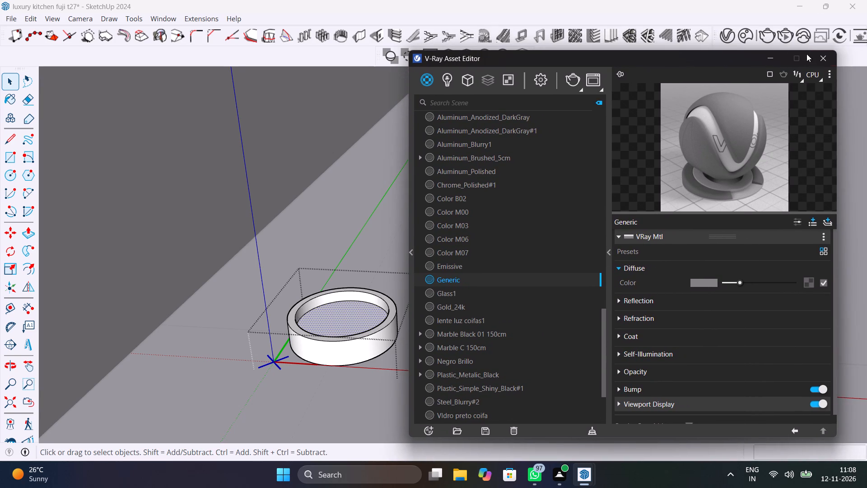
pyautogui.click(826, 62)
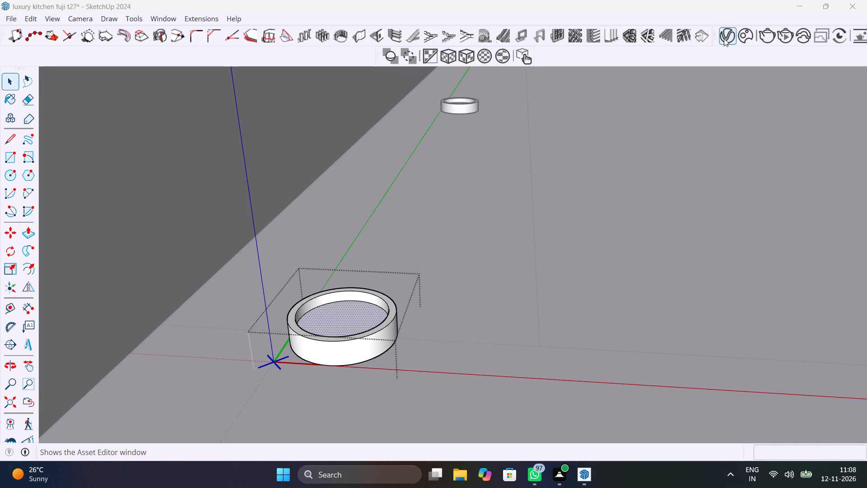
pyautogui.rightClick(724, 38)
pyautogui.click(564, 162)
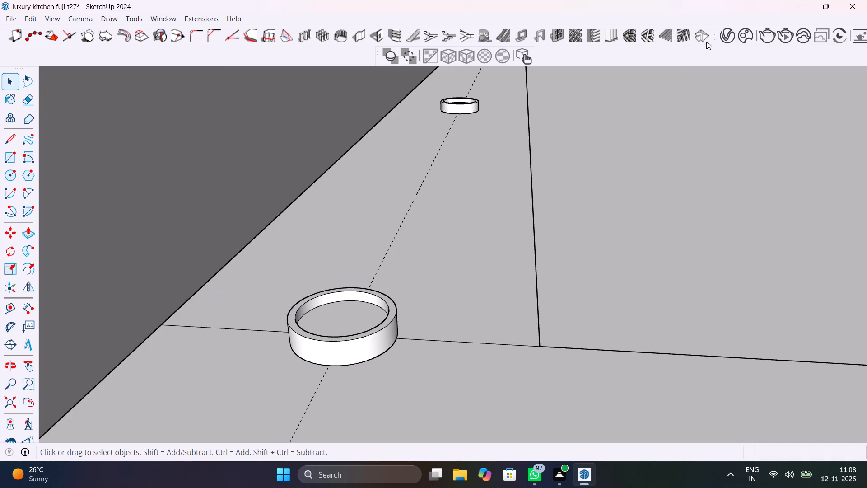
# Reopen the front spotlight component, create a new Emissive V-Ray material and apply it to the recessed circular face.
pyautogui.doubleClick(356, 315)
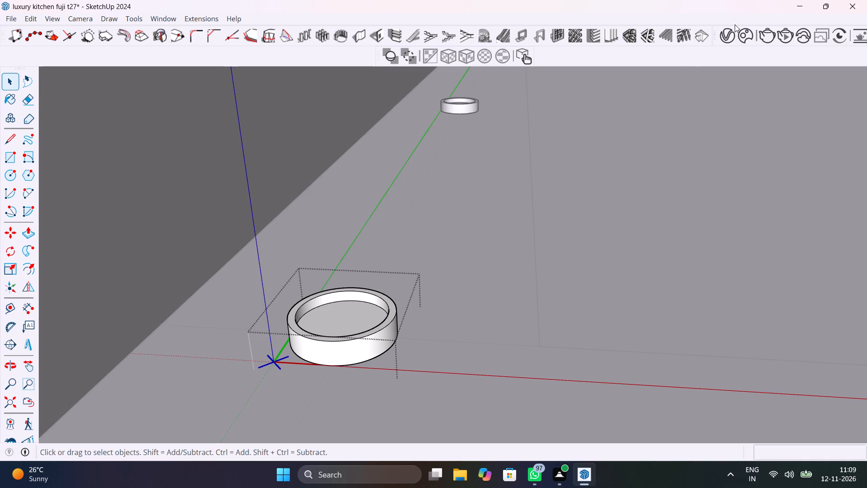
pyautogui.click(732, 32)
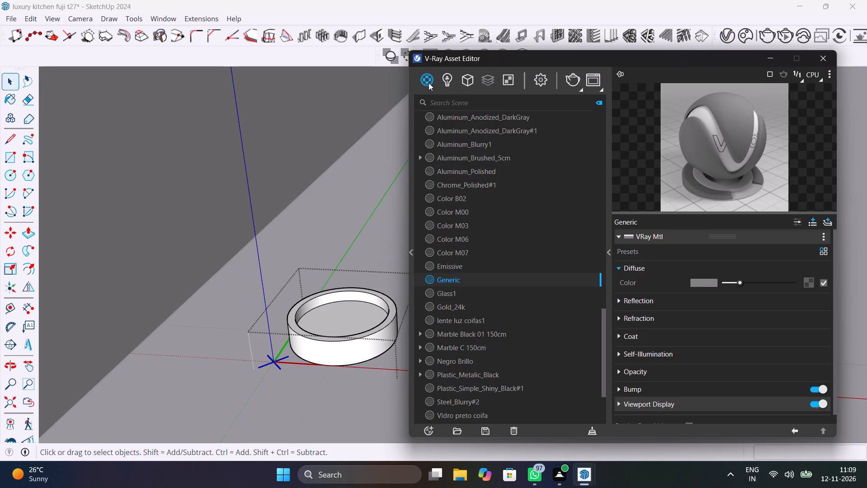
pyautogui.rightClick(428, 82)
pyautogui.click(456, 116)
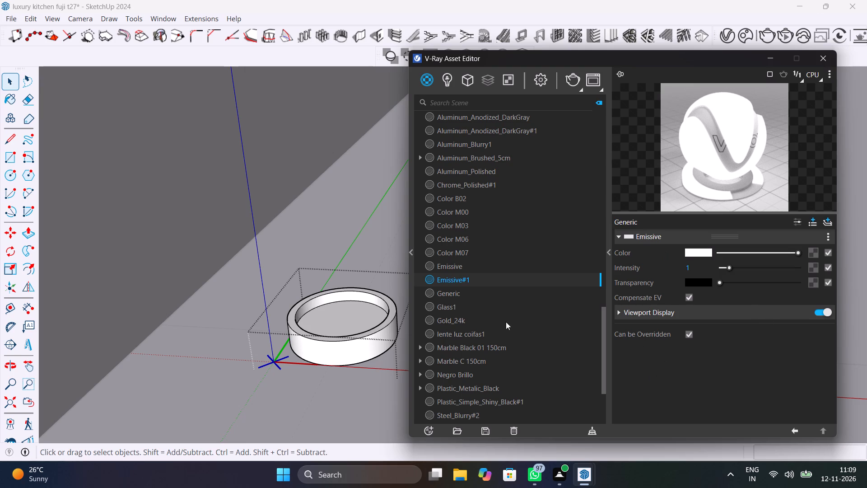
pyautogui.click(352, 317)
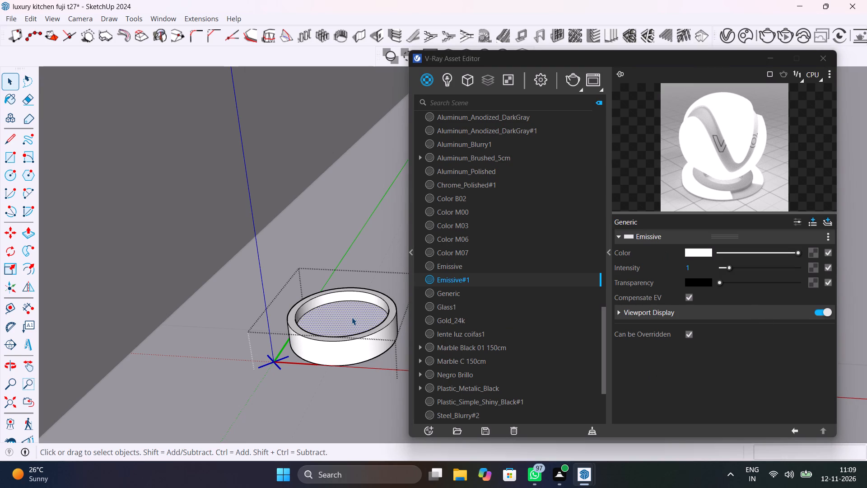
pyautogui.rightClick(532, 279)
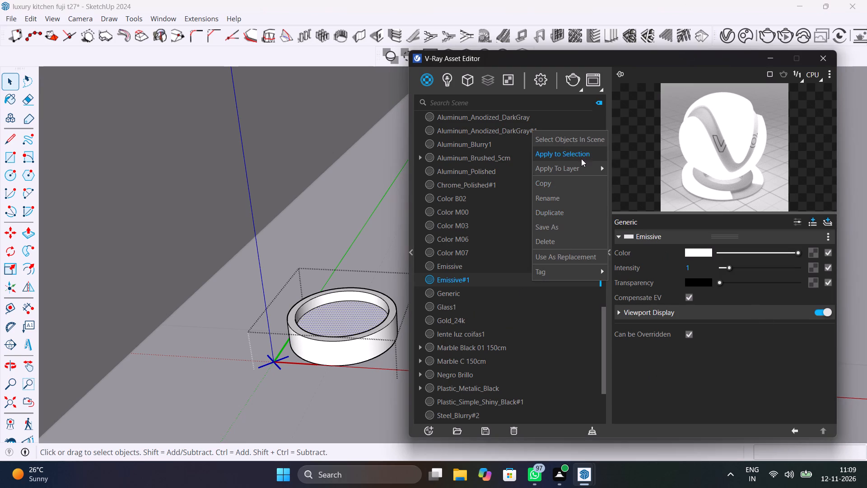
pyautogui.click(582, 155)
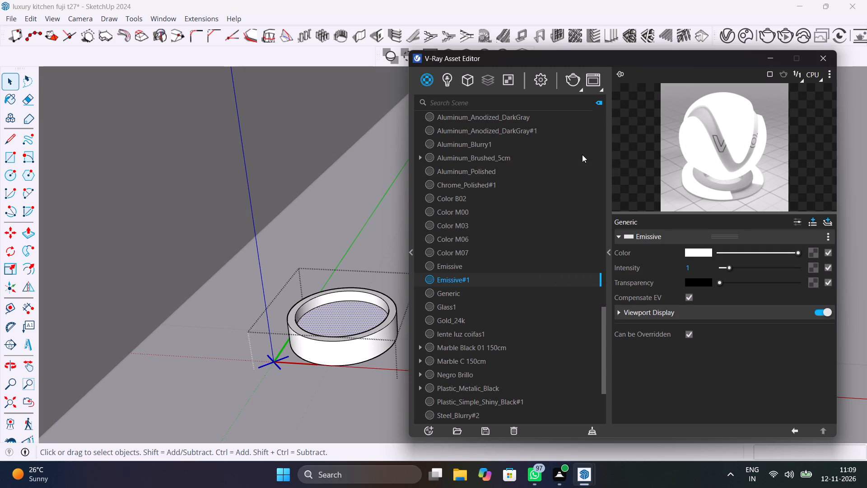
# Run a V-Ray test render to examine the emissive spotlights, stop it, and leave the spotlight component.
pyautogui.click(575, 82)
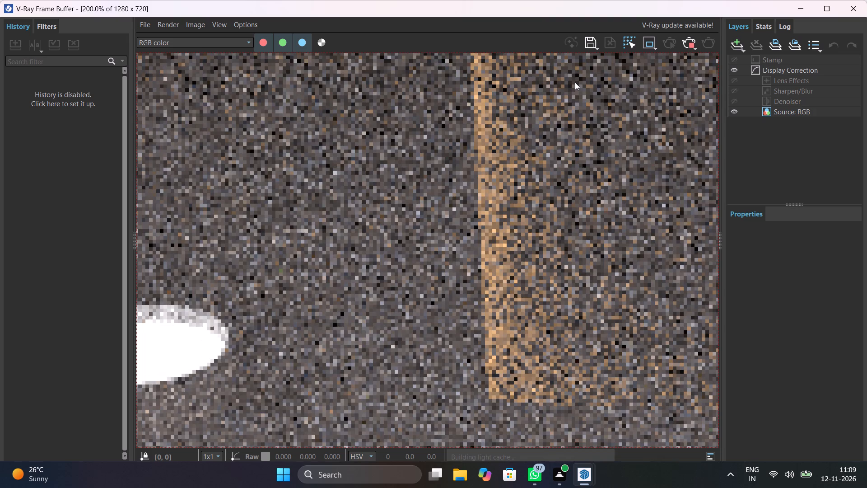
pyautogui.scroll(-1, 519, 244)
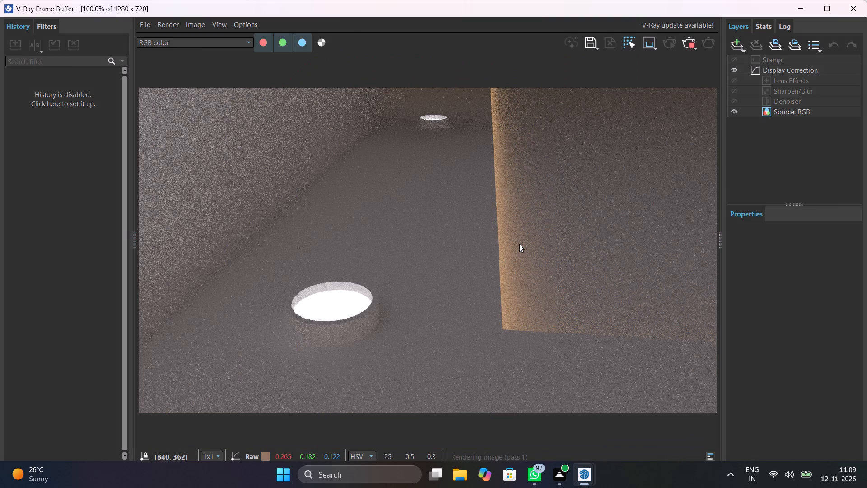
pyautogui.scroll(-1, 519, 244)
pyautogui.scroll(1, 519, 244)
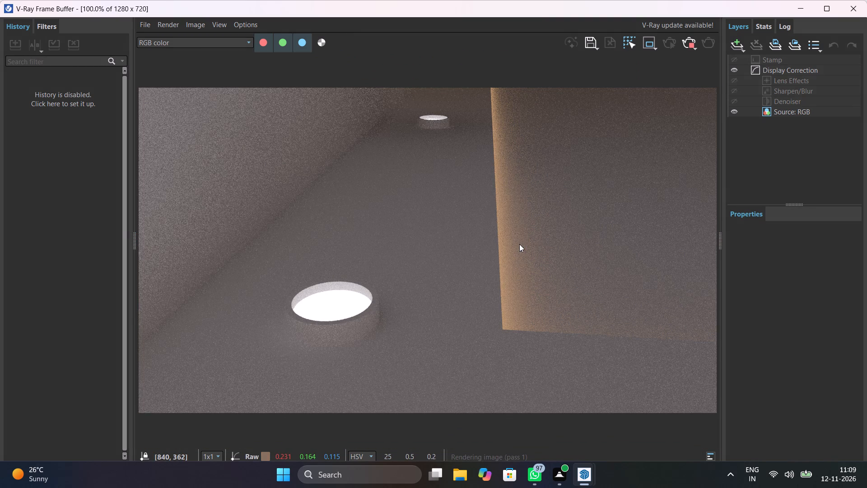
pyautogui.click(689, 40)
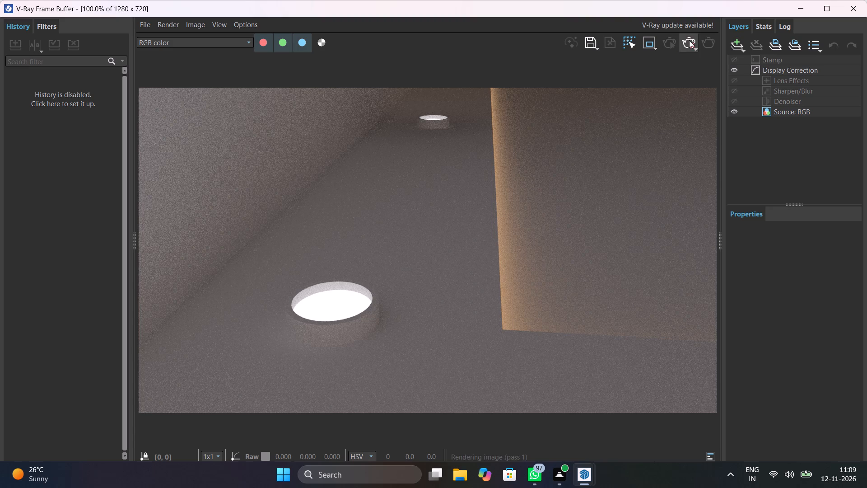
pyautogui.click(847, 6)
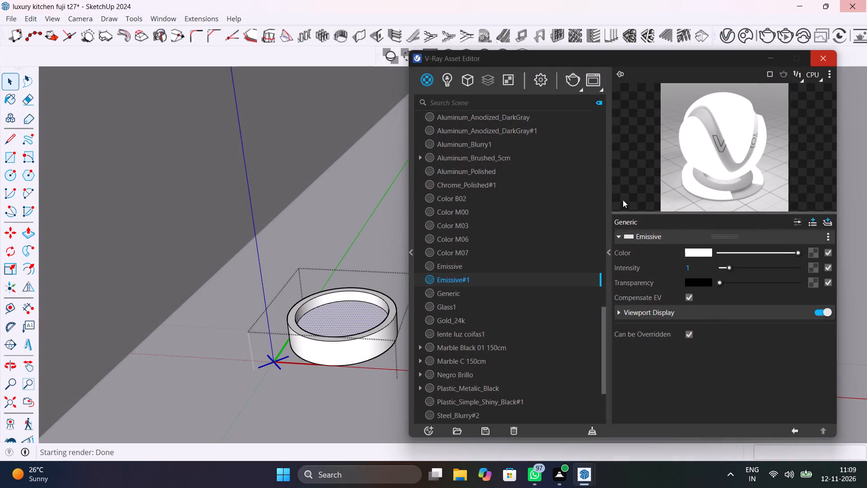
pyautogui.click(826, 58)
pyautogui.click(497, 283)
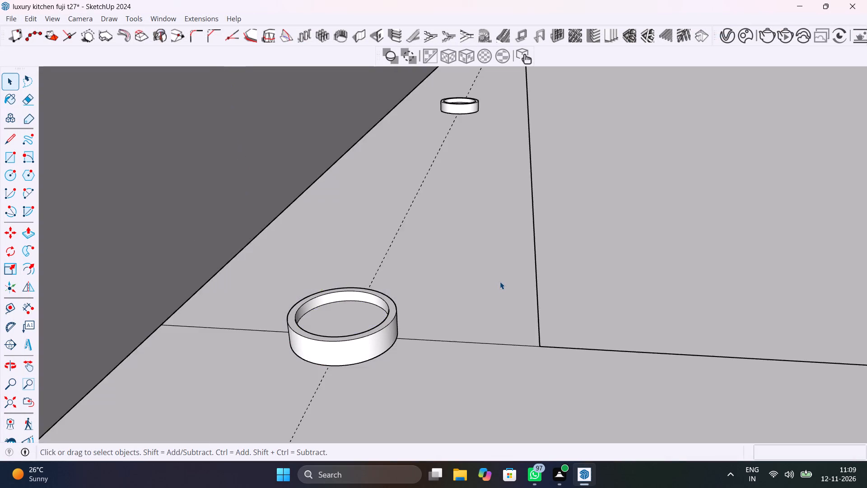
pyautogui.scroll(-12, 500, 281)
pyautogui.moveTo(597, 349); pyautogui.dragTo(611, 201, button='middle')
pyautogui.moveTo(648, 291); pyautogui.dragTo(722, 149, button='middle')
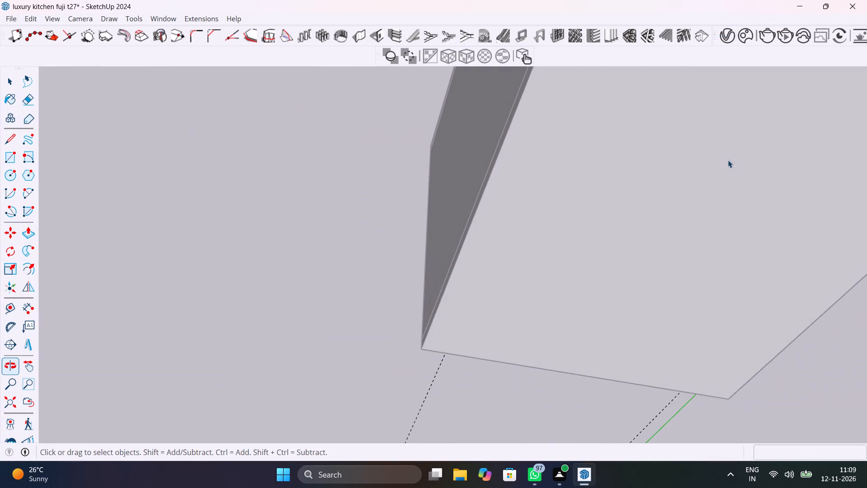
# Save the kitchen model with the new spotlight materials.
pyautogui.moveTo(517, 329); pyautogui.dragTo(681, 180, button='middle')
pyautogui.moveTo(605, 368); pyautogui.dragTo(684, 203, button='middle')
pyautogui.moveTo(715, 345); pyautogui.dragTo(593, 228, button='middle')
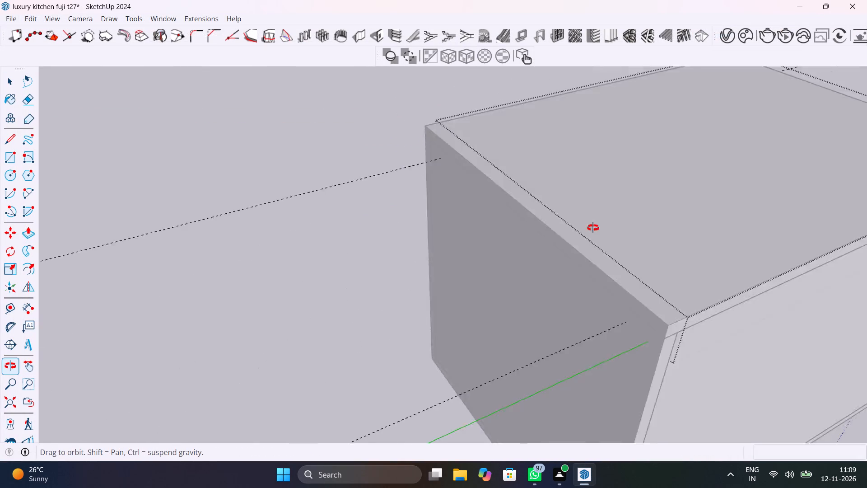
pyautogui.moveTo(593, 228); pyautogui.dragTo(436, 183, button='middle')
pyautogui.scroll(-17, 508, 222)
pyautogui.moveTo(596, 270); pyautogui.dragTo(309, 233, button='middle')
pyautogui.click(298, 322)
pyautogui.moveTo(443, 368); pyautogui.dragTo(376, 297, button='middle')
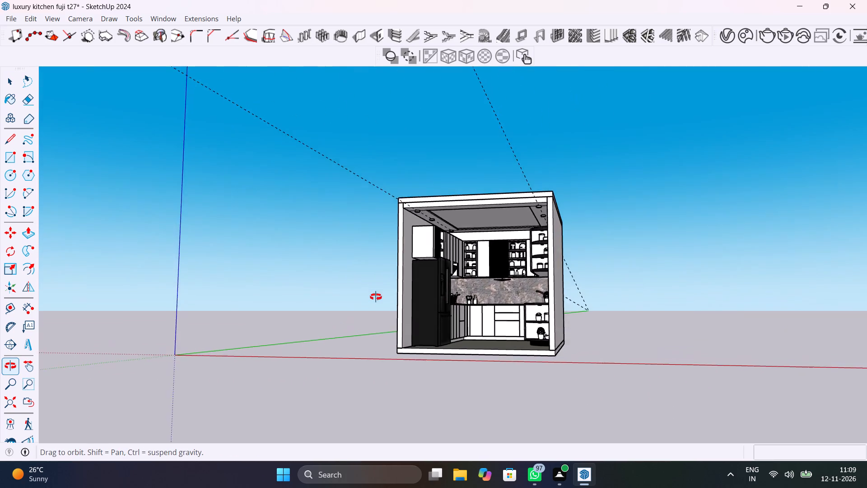
pyautogui.moveTo(376, 297); pyautogui.dragTo(420, 268, button='middle')
pyautogui.scroll(4, 481, 268)
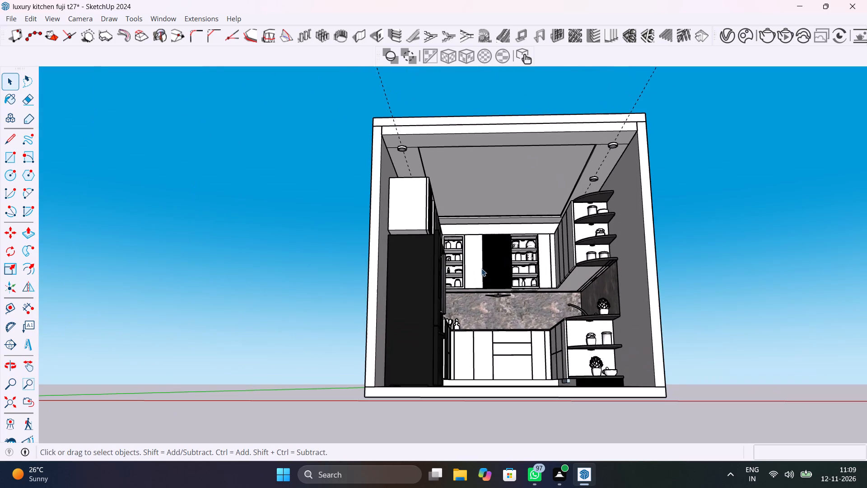
pyautogui.moveTo(498, 270); pyautogui.dragTo(499, 323, button='middle')
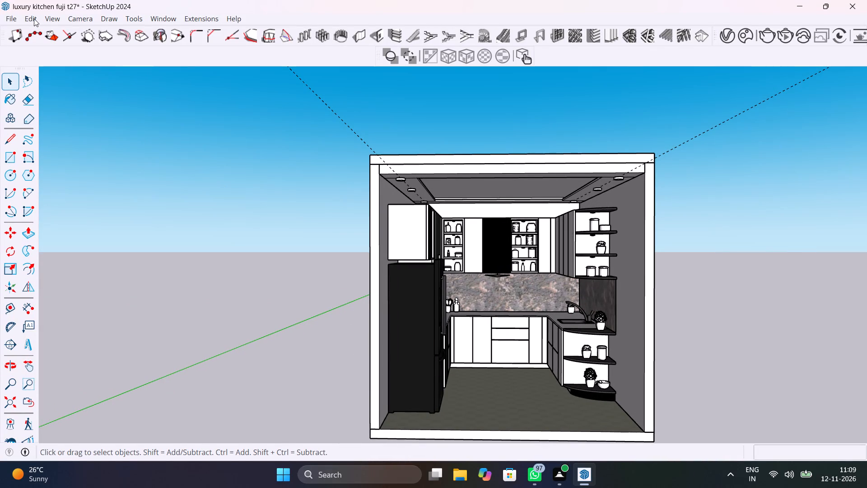
pyautogui.hotkey('ctrl', 's')
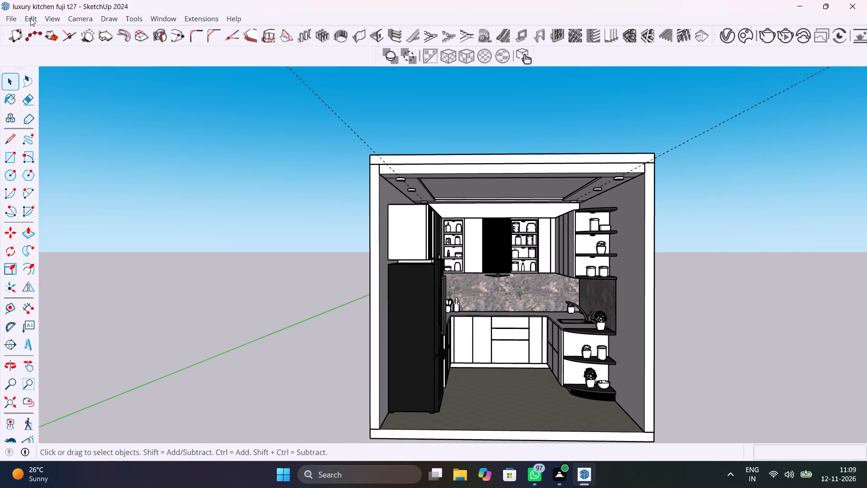
# Delete all the dashed construction guides from the model.
pyautogui.click(28, 20)
pyautogui.click(84, 131)
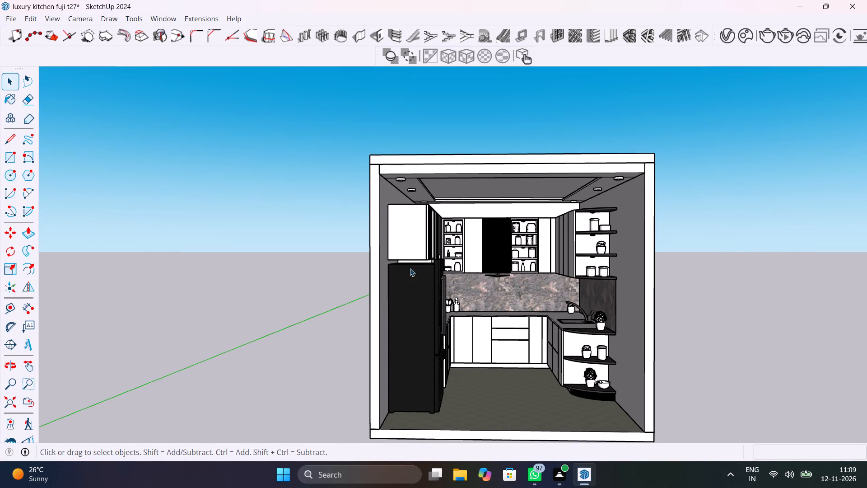
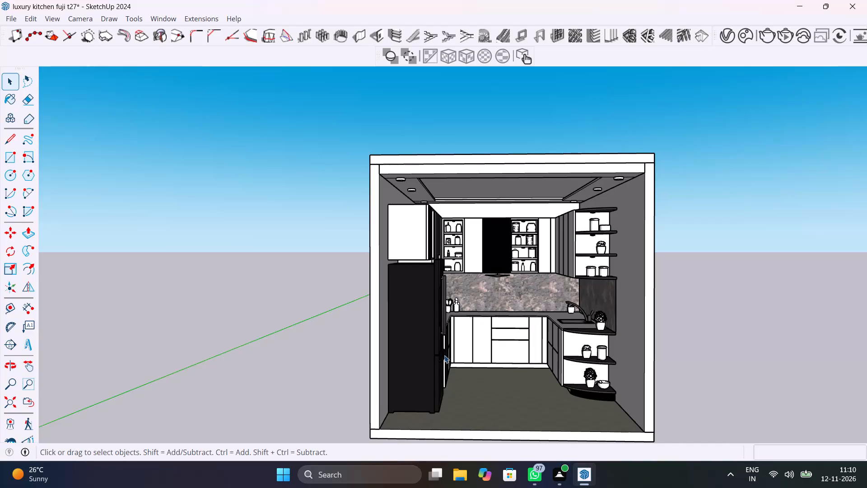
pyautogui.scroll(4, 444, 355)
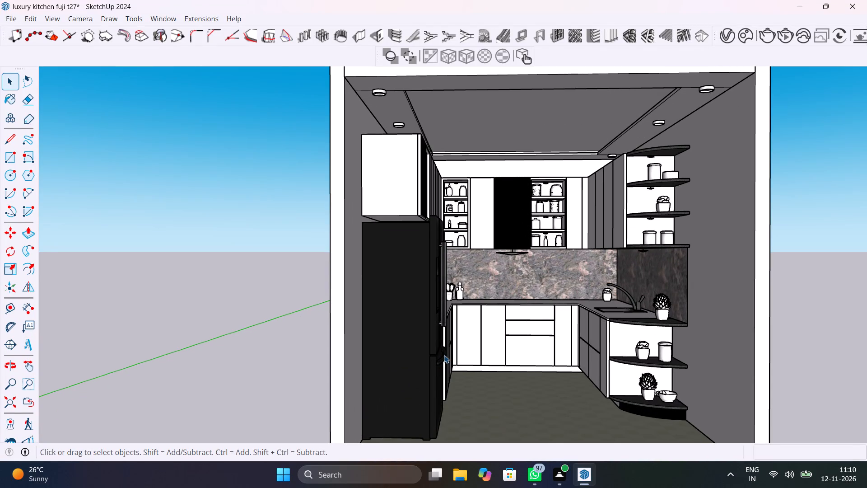
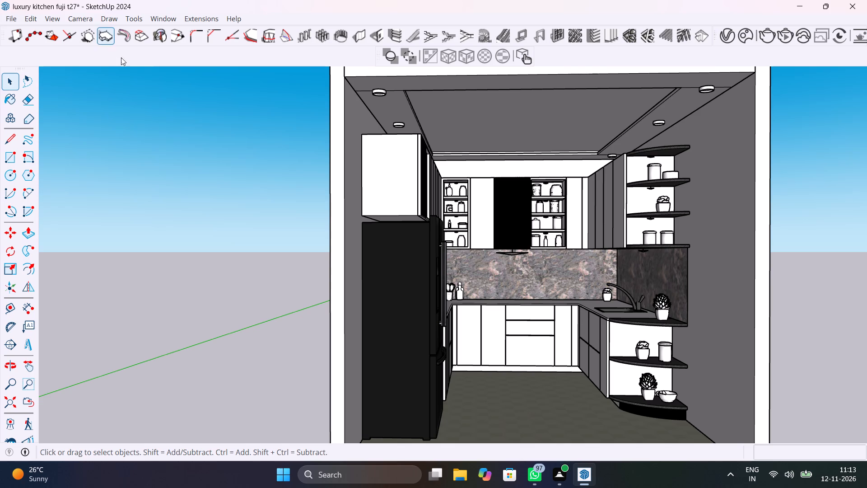
# Save the kitchen model with the camera facing the open front of the room.
pyautogui.scroll(-6, 528, 177)
pyautogui.moveTo(587, 176); pyautogui.dragTo(512, 166, button='middle')
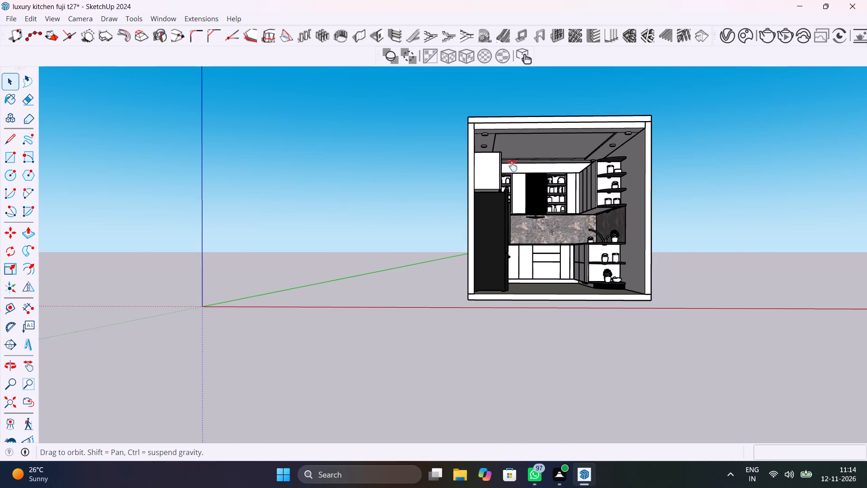
pyautogui.moveTo(512, 166); pyautogui.dragTo(491, 202, button='middle')
pyautogui.scroll(5, 464, 214)
pyautogui.keyDown('shift'); pyautogui.moveTo(464, 212); pyautogui.dragTo(465, 213, button='middle'); pyautogui.keyUp('shift')
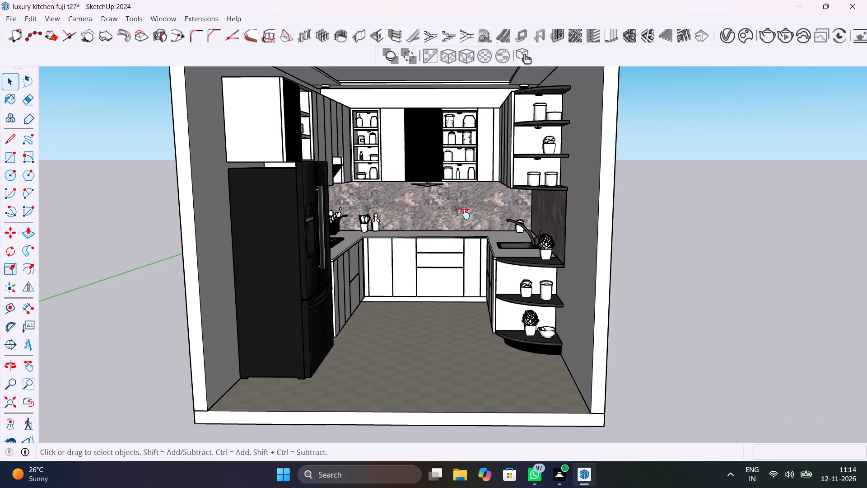
pyautogui.keyDown('shift'); pyautogui.moveTo(465, 213); pyautogui.dragTo(486, 233, button='middle'); pyautogui.keyUp('shift')
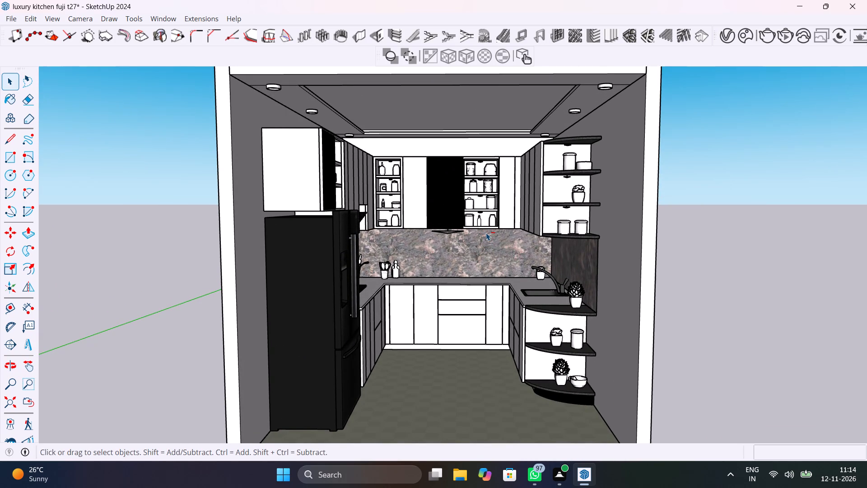
pyautogui.hotkey('ctrl', 's')
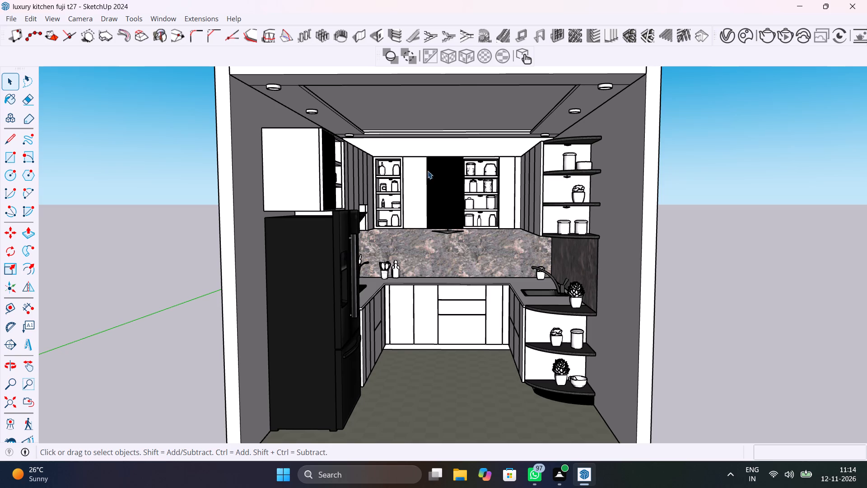
# Push the bottom rim face of the front spotlight ring above the fridge about 5/16" towards the ceiling.
pyautogui.scroll(6, 604, 93)
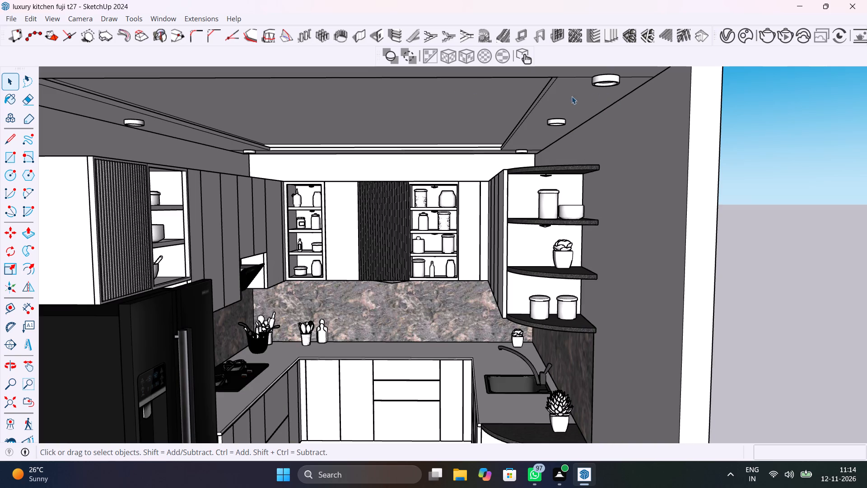
pyautogui.keyDown('shift'); pyautogui.moveTo(544, 158); pyautogui.dragTo(714, 159, button='middle'); pyautogui.keyUp('shift')
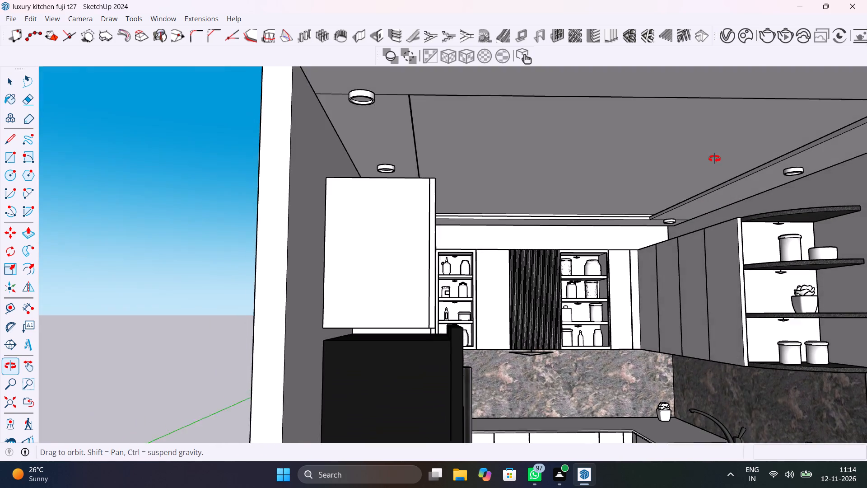
pyautogui.keyDown('shift'); pyautogui.moveTo(714, 159); pyautogui.dragTo(714, 158, button='middle'); pyautogui.keyUp('shift')
pyautogui.scroll(14, 361, 87)
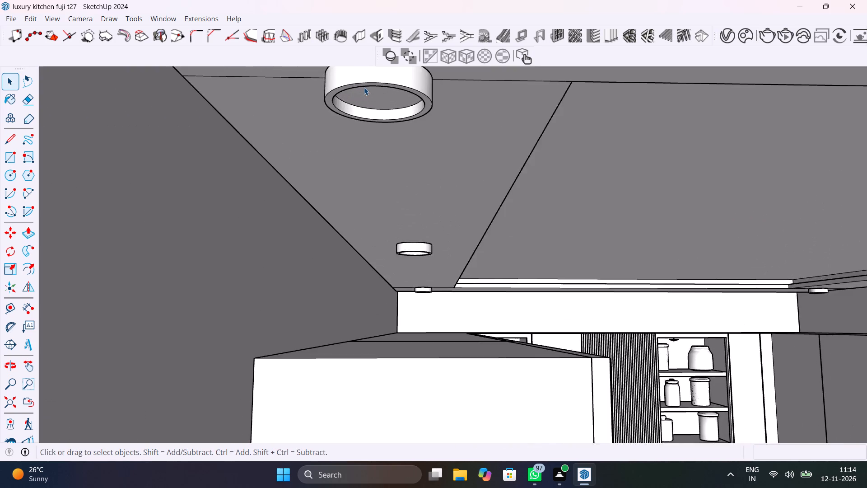
pyautogui.scroll(6, 364, 87)
pyautogui.tripleClick(381, 82)
pyautogui.click(388, 83)
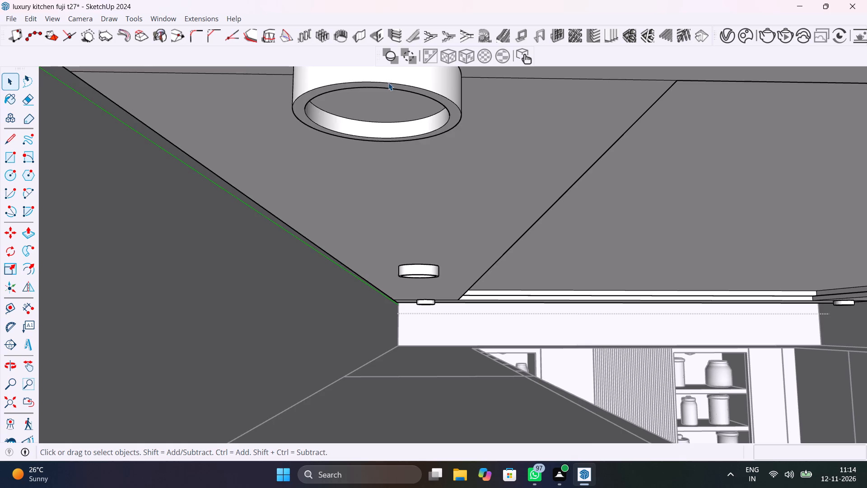
pyautogui.scroll(5, 396, 83)
pyautogui.keyDown('shift'); pyautogui.moveTo(396, 84); pyautogui.dragTo(431, 77, button='middle'); pyautogui.keyUp('shift')
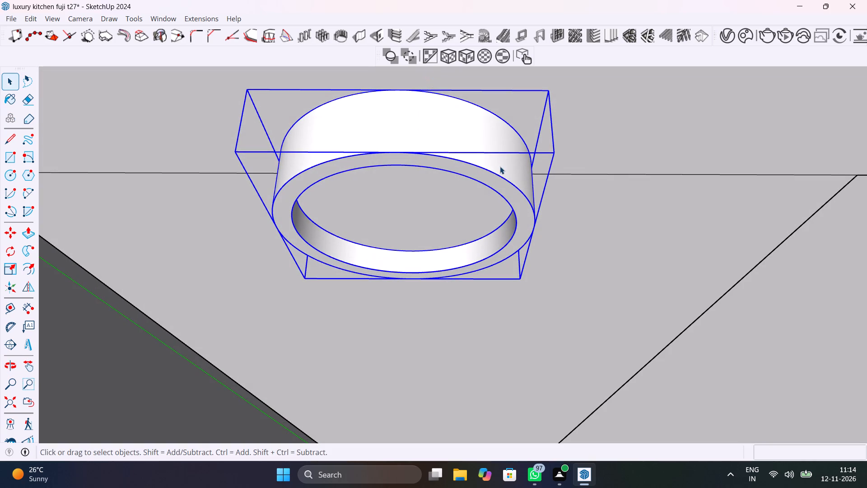
pyautogui.doubleClick(497, 183)
pyautogui.scroll(5, 497, 183)
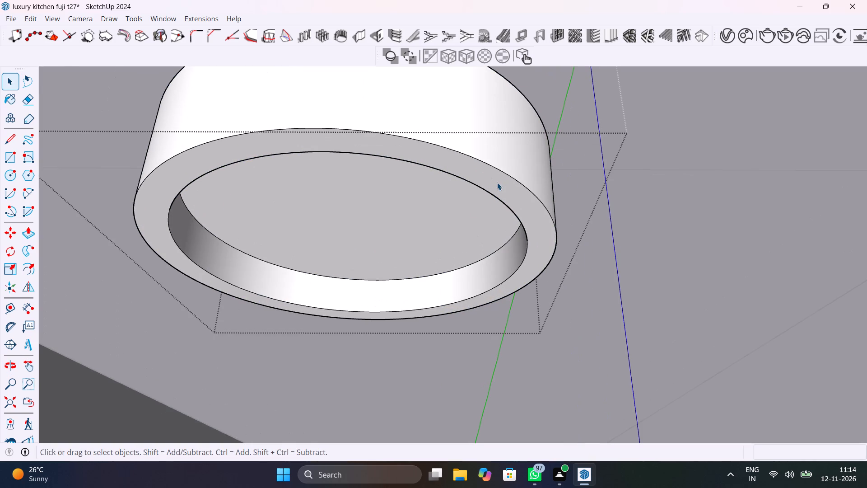
pyautogui.click(497, 183)
pyautogui.press('p')
pyautogui.click(497, 183)
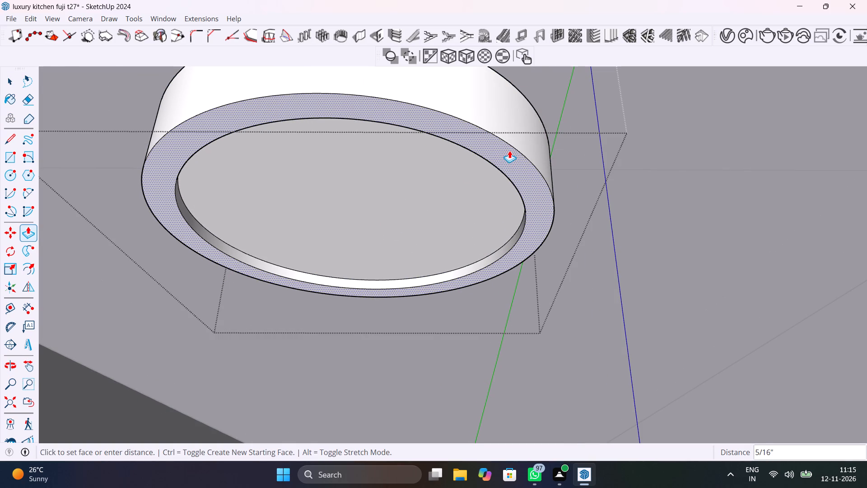
pyautogui.click(509, 150)
pyautogui.scroll(-20, 523, 179)
pyautogui.scroll(-1, 523, 179)
pyautogui.press('space')
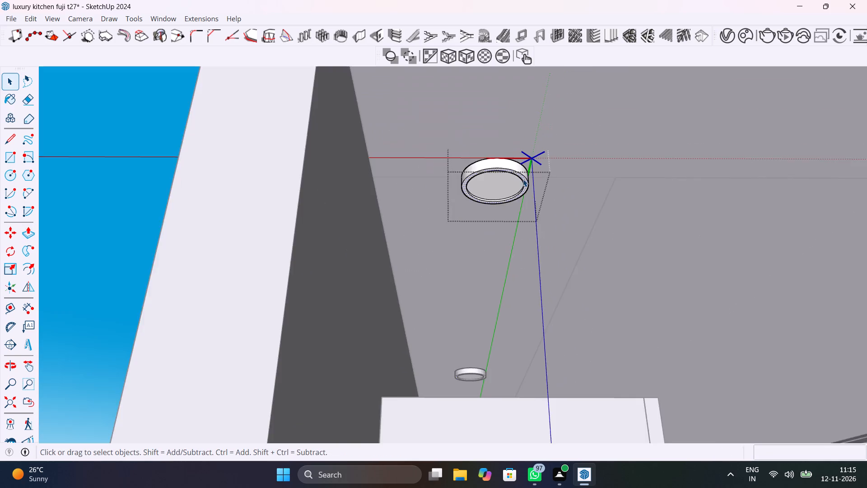
pyautogui.scroll(-7, 523, 179)
pyautogui.click(323, 253)
# Delete the leftover edge crossing the false ceiling border at the back corner on the fridge side.
pyautogui.keyDown('shift'); pyautogui.moveTo(450, 245); pyautogui.dragTo(290, 278, button='middle'); pyautogui.keyUp('shift')
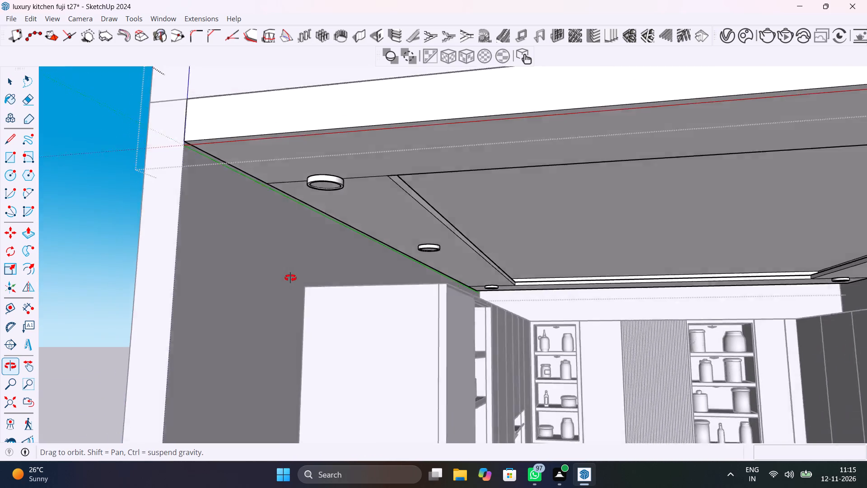
pyautogui.keyDown('shift'); pyautogui.moveTo(290, 278); pyautogui.dragTo(298, 279, button='middle'); pyautogui.keyUp('shift')
pyautogui.scroll(5, 494, 240)
pyautogui.keyDown('shift'); pyautogui.moveTo(529, 243); pyautogui.dragTo(425, 167, button='middle'); pyautogui.keyUp('shift')
pyautogui.keyDown('shift'); pyautogui.scroll(1, 529, 242); pyautogui.keyUp('shift')
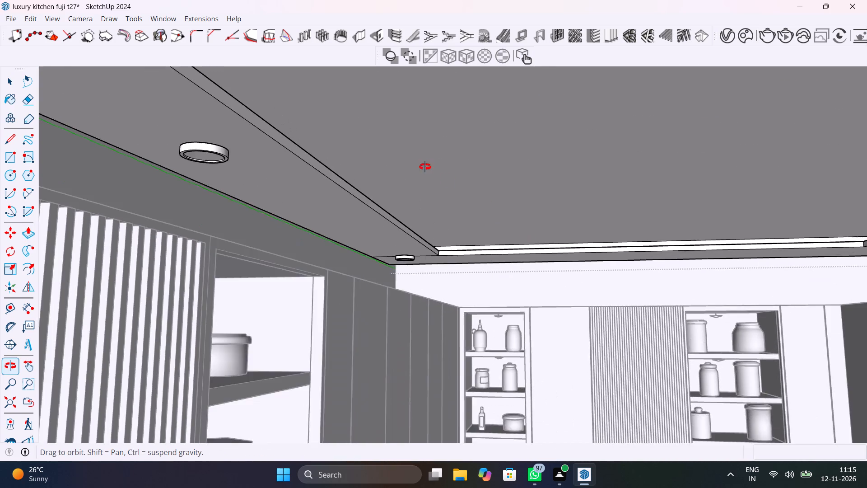
pyautogui.keyDown('shift'); pyautogui.moveTo(425, 167); pyautogui.dragTo(443, 155, button='middle'); pyautogui.keyUp('shift')
pyautogui.scroll(15, 411, 230)
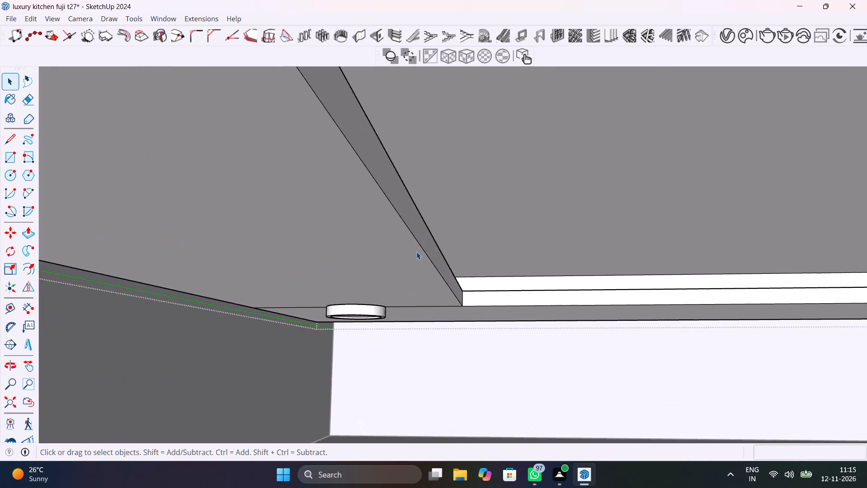
pyautogui.scroll(4, 416, 252)
pyautogui.moveTo(423, 244); pyautogui.dragTo(426, 197, button='middle')
pyautogui.doubleClick(429, 312)
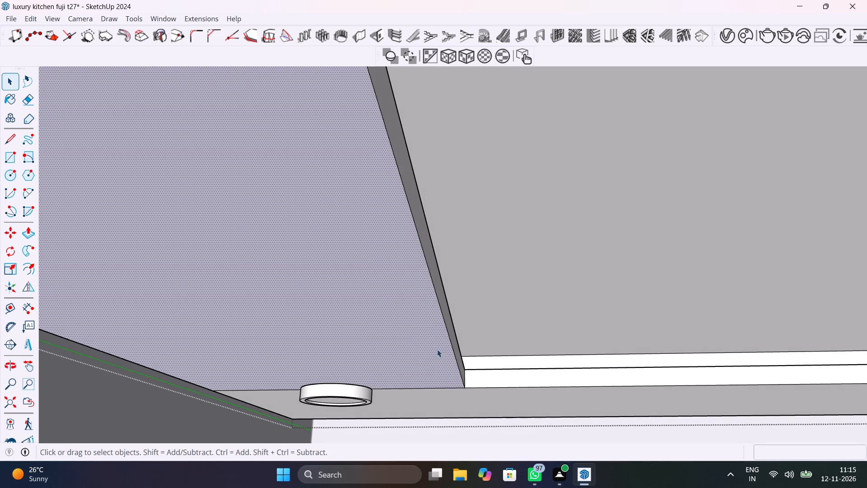
pyautogui.click(443, 387)
pyautogui.click(450, 389)
pyautogui.press('Delete')
# Delete the leftover edge beside the front spotlight on the fridge side of the false ceiling border.
pyautogui.scroll(-8, 447, 375)
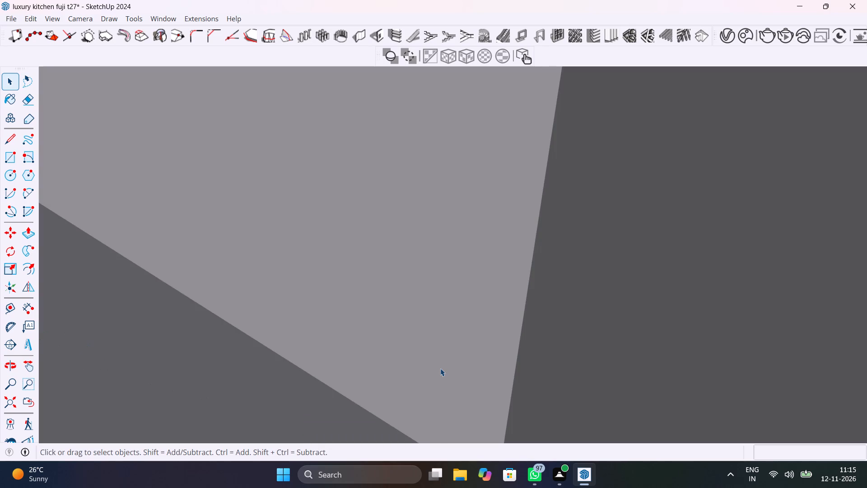
pyautogui.moveTo(438, 386); pyautogui.dragTo(322, 409, button='middle')
pyautogui.scroll(-5, 666, 374)
pyautogui.scroll(-2, 722, 373)
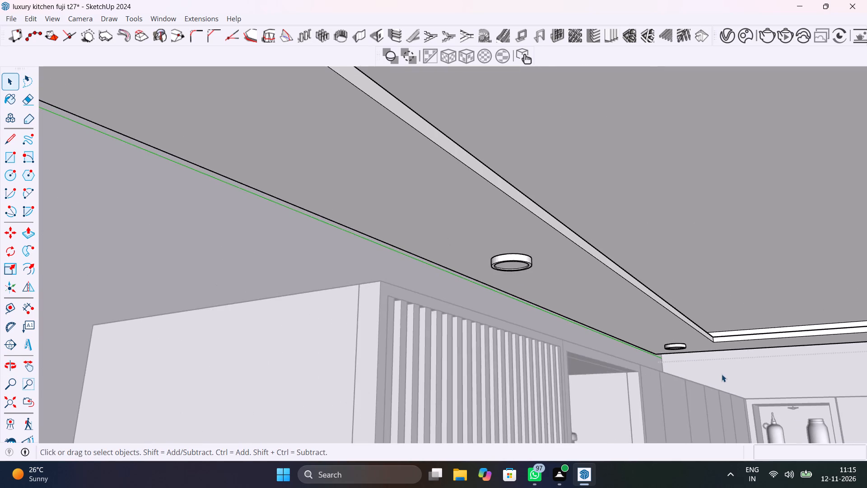
pyautogui.scroll(-4, 722, 374)
pyautogui.middleClick(779, 380)
pyautogui.scroll(2, 544, 262)
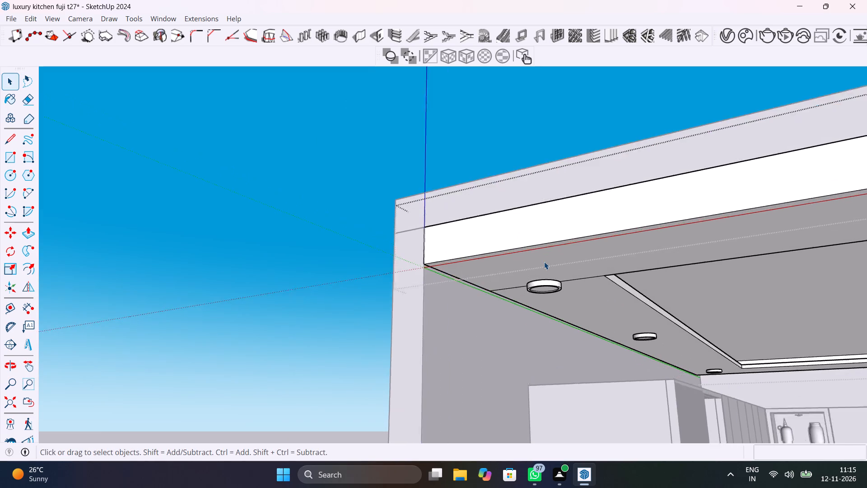
pyautogui.scroll(11, 544, 262)
pyautogui.click(604, 298)
pyautogui.press('Delete')
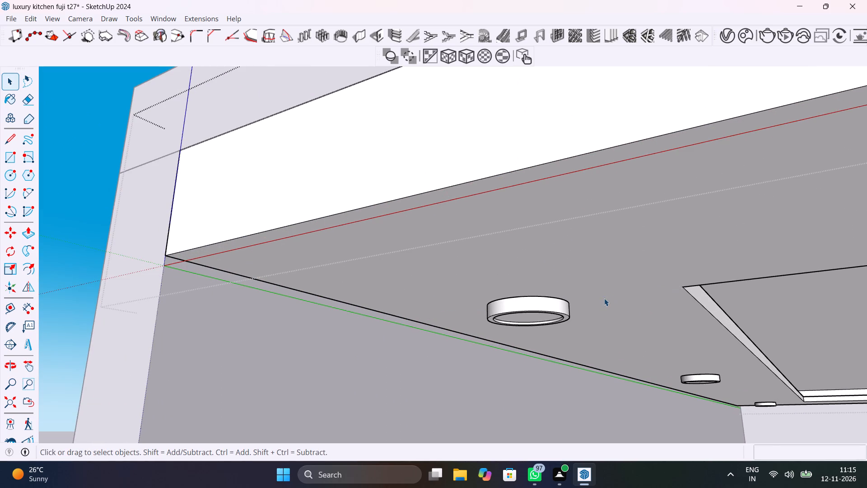
# Delete the leftover edge running past the front spotlight on the open-shelf side of the false ceiling border.
pyautogui.scroll(-20, 647, 296)
pyautogui.scroll(-14, 647, 296)
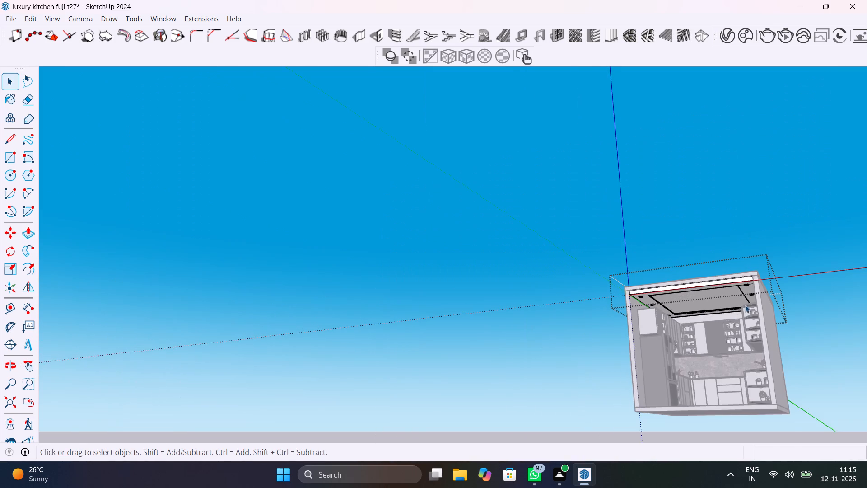
pyautogui.scroll(20, 762, 282)
pyautogui.scroll(8, 762, 282)
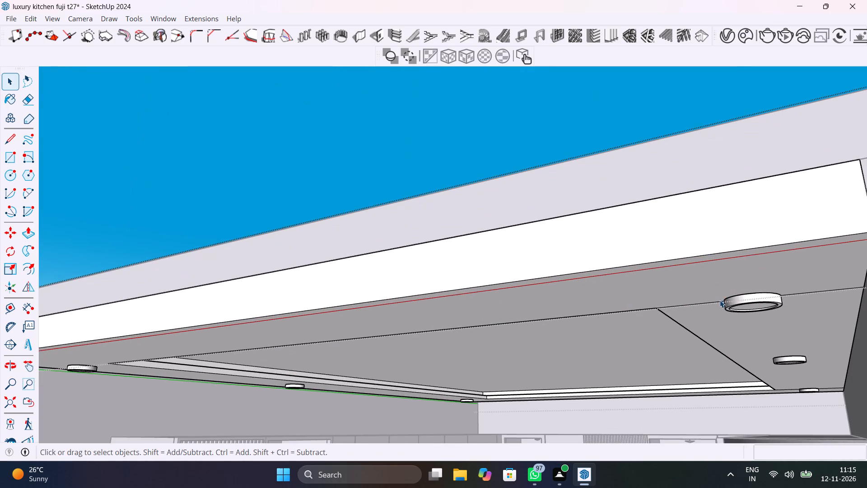
pyautogui.scroll(1, 739, 304)
pyautogui.moveTo(794, 305); pyautogui.dragTo(803, 272, button='middle')
pyautogui.click(814, 289)
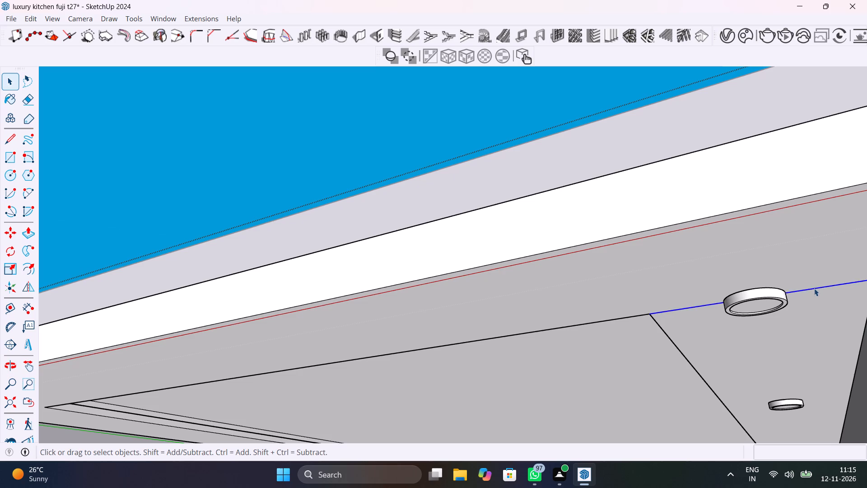
pyautogui.press('Delete')
# Delete the leftover edge running past the back spotlight on the open-shelf side of the false ceiling border.
pyautogui.scroll(-16, 762, 316)
pyautogui.moveTo(770, 366); pyautogui.dragTo(777, 404, button='middle')
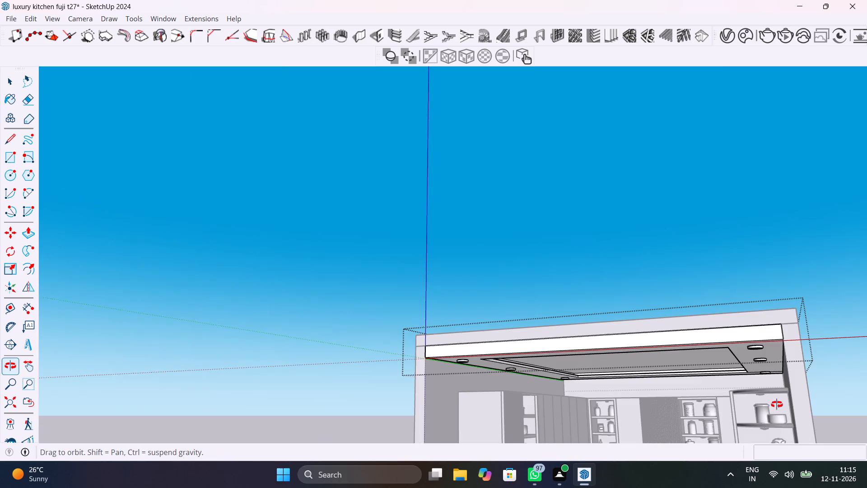
pyautogui.moveTo(777, 404); pyautogui.dragTo(777, 405, button='middle')
pyautogui.scroll(20, 769, 389)
pyautogui.scroll(4, 769, 389)
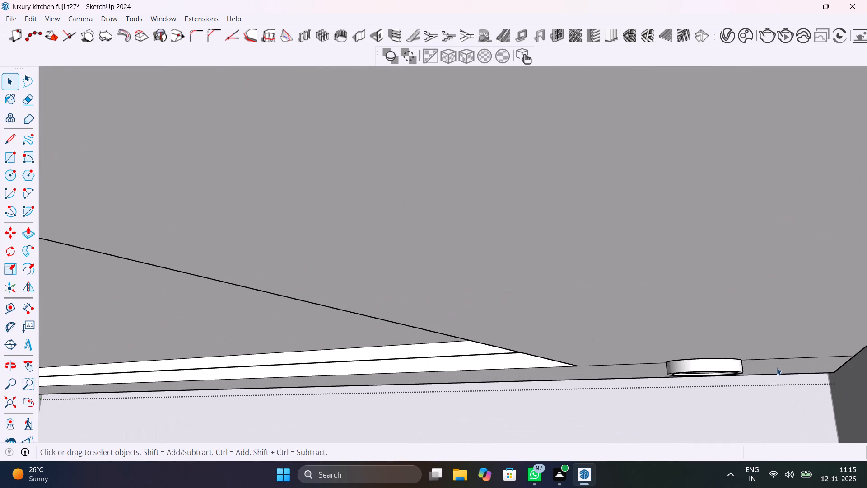
pyautogui.moveTo(778, 364); pyautogui.dragTo(781, 345, button='middle')
pyautogui.click(789, 336)
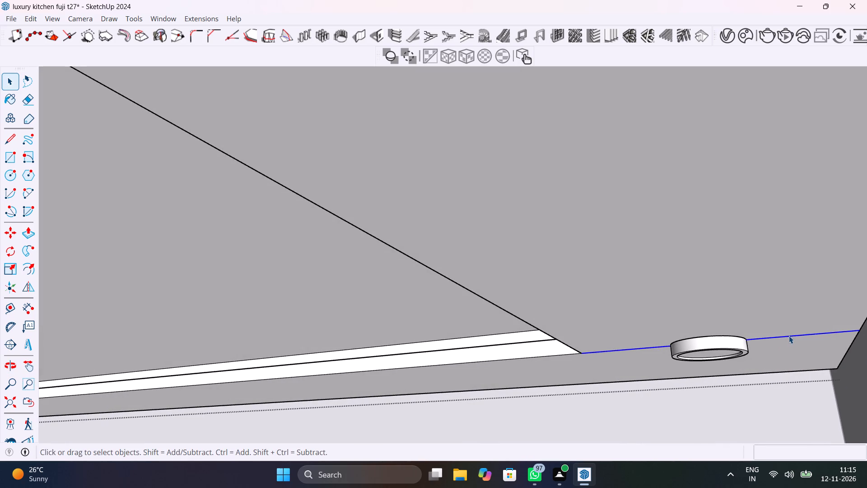
pyautogui.press('Delete')
# Close the false ceiling group and save the model.
pyautogui.scroll(-12, 789, 336)
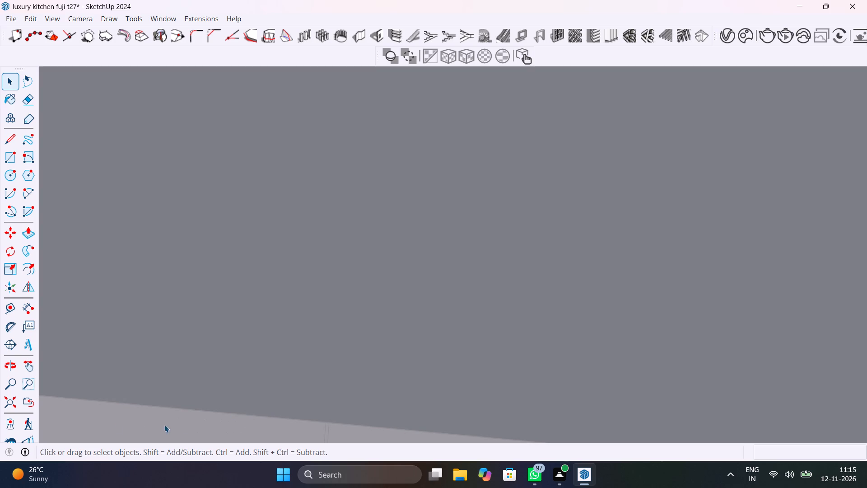
pyautogui.click(15, 401)
pyautogui.scroll(-1, 433, 375)
pyautogui.moveTo(445, 366); pyautogui.dragTo(507, 396, button='middle')
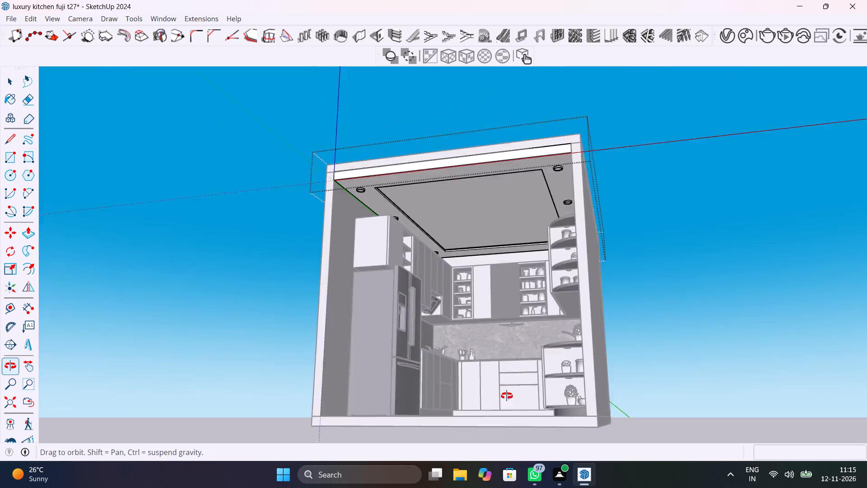
pyautogui.moveTo(507, 396); pyautogui.dragTo(525, 406, button='middle')
pyautogui.click(772, 339)
pyautogui.hotkey('ctrl', 's')
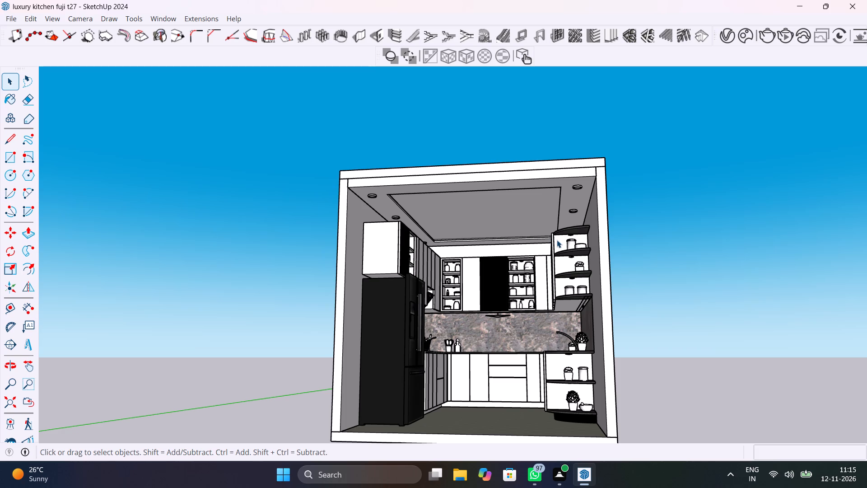
# Reframe the whole kitchen from the front and save the model again.
pyautogui.scroll(4, 557, 240)
pyautogui.moveTo(558, 239); pyautogui.dragTo(569, 205, button='middle')
pyautogui.keyDown('shift'); pyautogui.moveTo(579, 273); pyautogui.dragTo(610, 213, button='middle'); pyautogui.keyUp('shift')
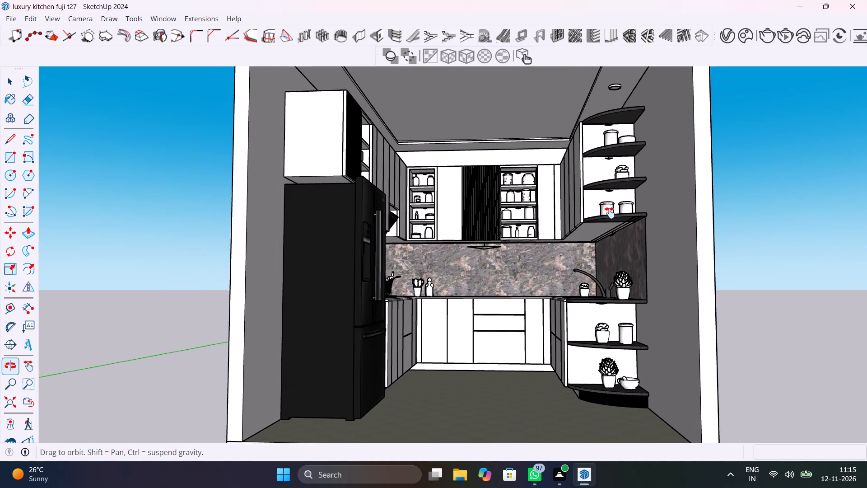
pyautogui.keyDown('shift'); pyautogui.moveTo(610, 213); pyautogui.dragTo(616, 244, button='middle'); pyautogui.keyUp('shift')
pyautogui.scroll(-4, 615, 244)
pyautogui.keyDown('shift'); pyautogui.moveTo(616, 246); pyautogui.dragTo(614, 242, button='middle'); pyautogui.keyUp('shift')
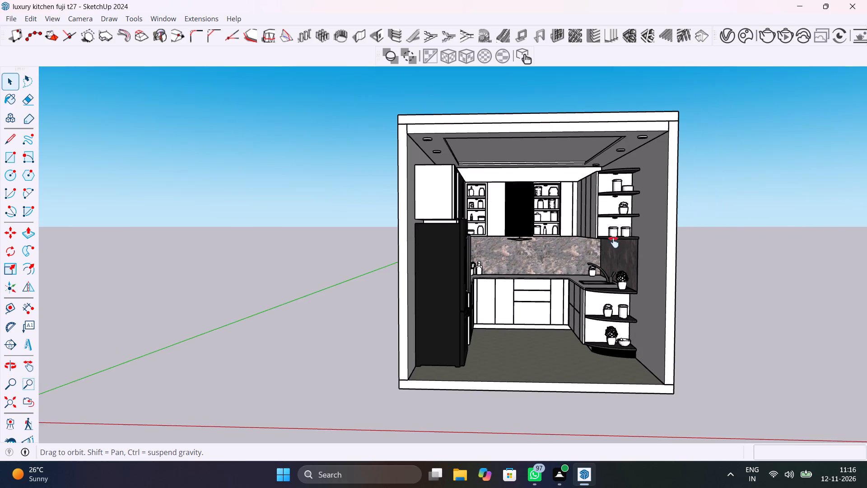
pyautogui.keyDown('shift'); pyautogui.moveTo(614, 242); pyautogui.dragTo(587, 244, button='middle'); pyautogui.keyUp('shift')
pyautogui.hotkey('ctrl', 's')
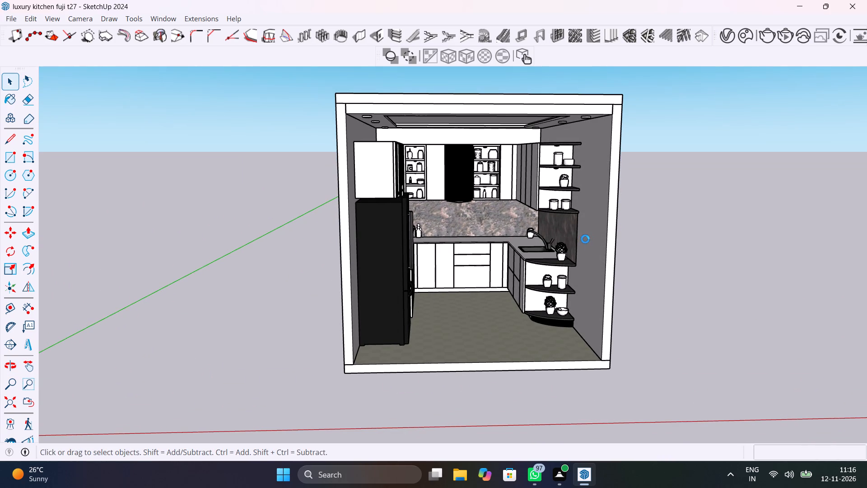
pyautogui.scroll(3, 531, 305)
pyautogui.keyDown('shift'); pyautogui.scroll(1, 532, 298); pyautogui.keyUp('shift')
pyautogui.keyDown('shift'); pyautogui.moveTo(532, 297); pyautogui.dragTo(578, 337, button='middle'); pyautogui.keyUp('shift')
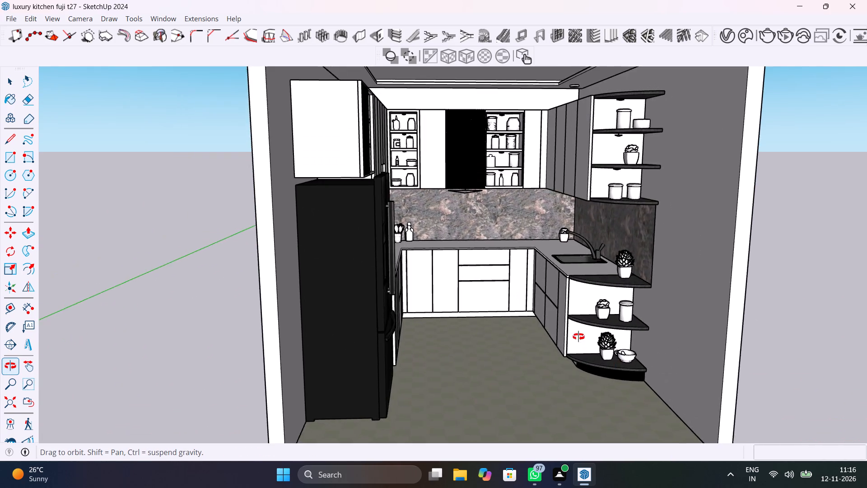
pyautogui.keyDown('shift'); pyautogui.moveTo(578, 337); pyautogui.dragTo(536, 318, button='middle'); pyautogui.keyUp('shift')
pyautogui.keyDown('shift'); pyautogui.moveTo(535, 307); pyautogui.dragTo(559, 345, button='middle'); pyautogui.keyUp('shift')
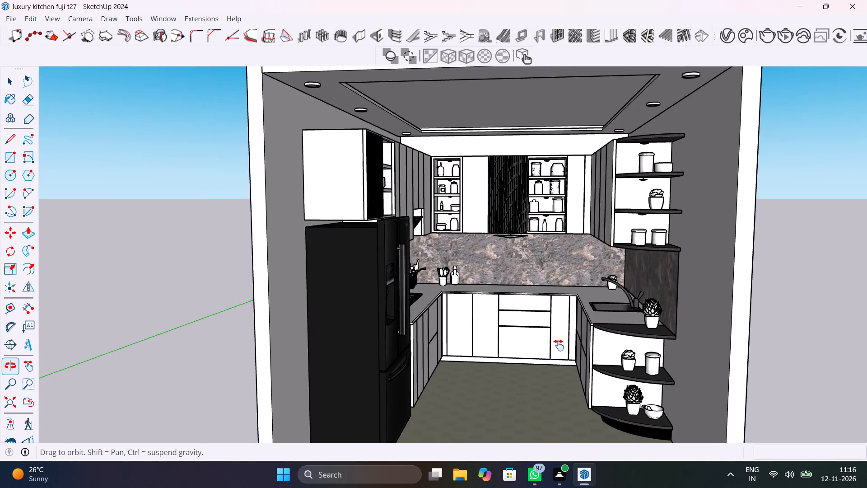
# Reframe the kitchen to show more floor, run a test render of it, and stop the render.
pyautogui.keyDown('shift'); pyautogui.moveTo(559, 345); pyautogui.dragTo(549, 324, button='middle'); pyautogui.keyUp('shift')
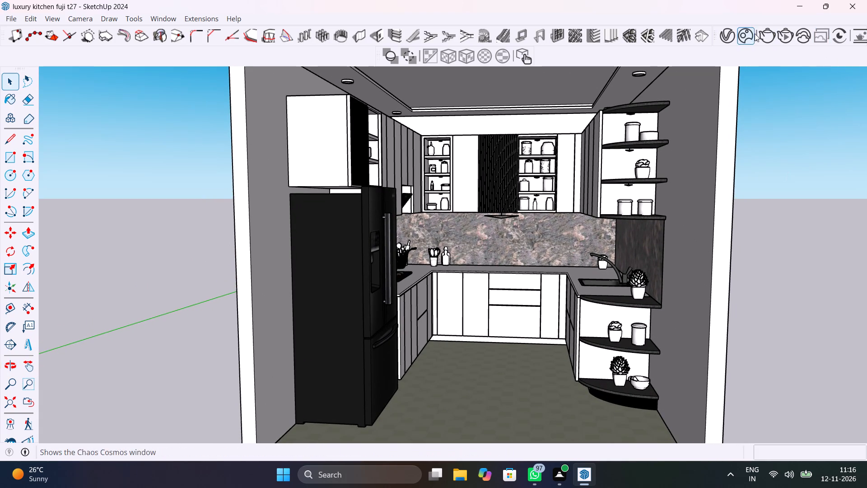
pyautogui.click(760, 34)
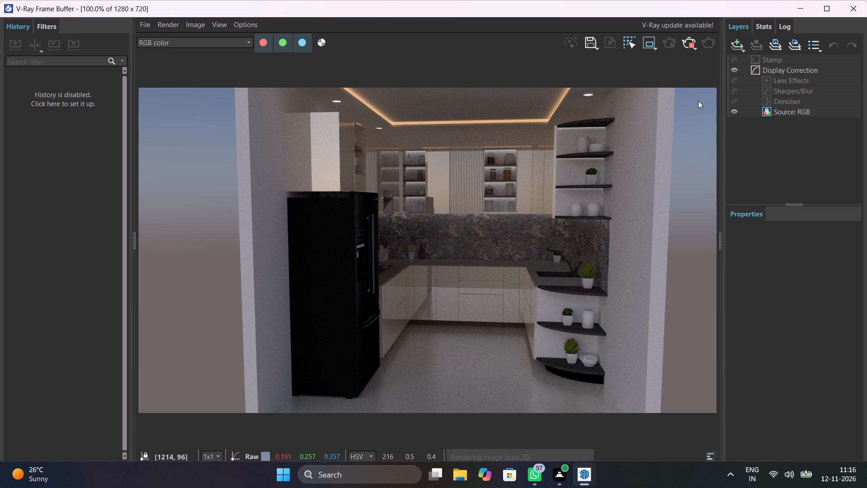
pyautogui.click(688, 42)
pyautogui.click(853, 15)
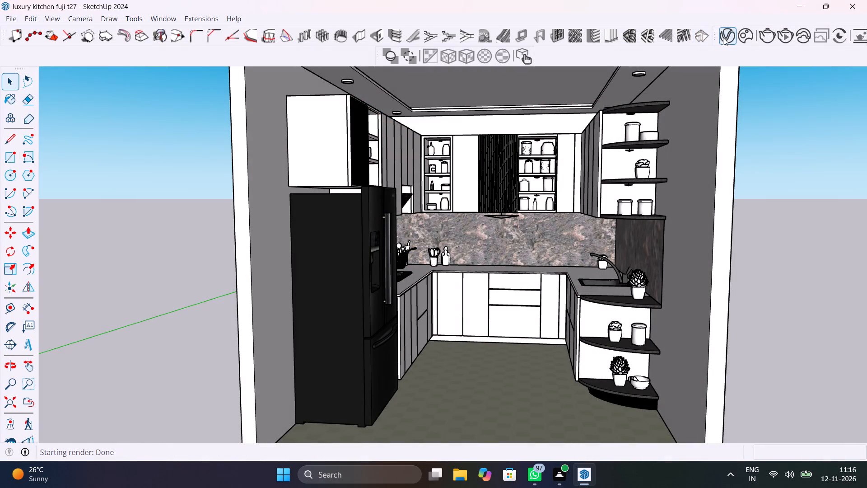
# Add a Light Mix render element to the V-Ray scene, keeping its grouping by instances.
pyautogui.click(725, 38)
pyautogui.click(486, 81)
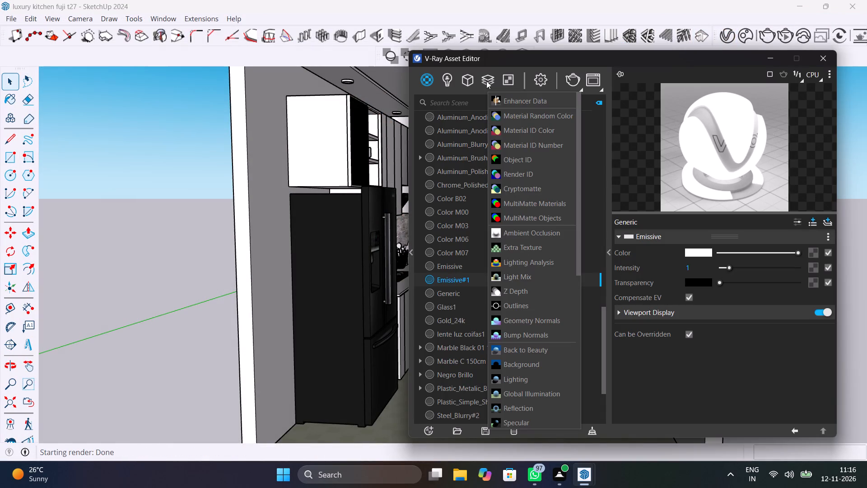
pyautogui.click(545, 279)
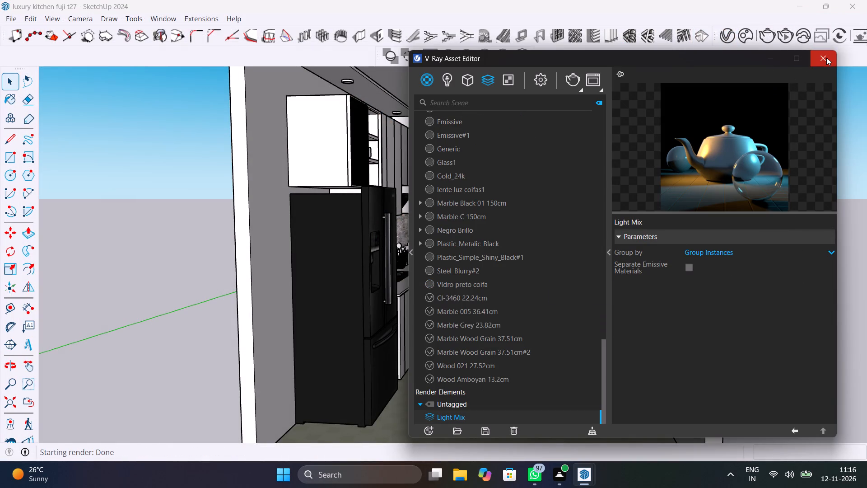
pyautogui.click(826, 57)
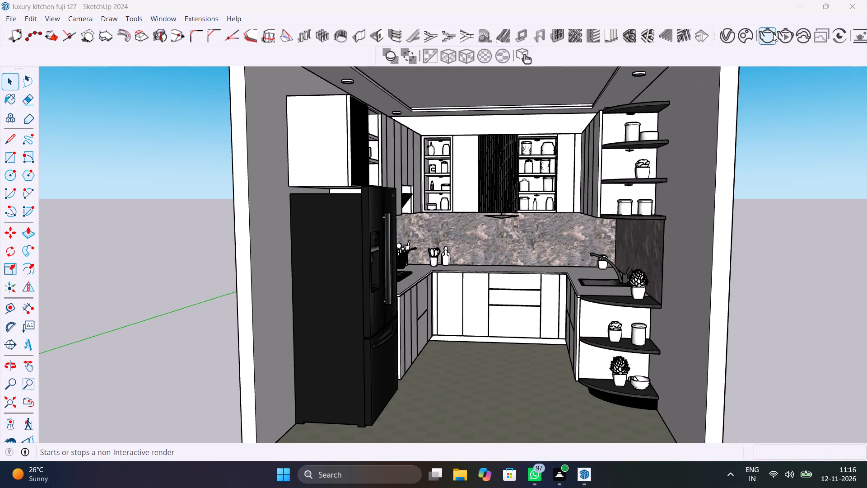
# Render the kitchen again and display the LightMix source's light list in the maximized frame buffer.
pyautogui.click(773, 33)
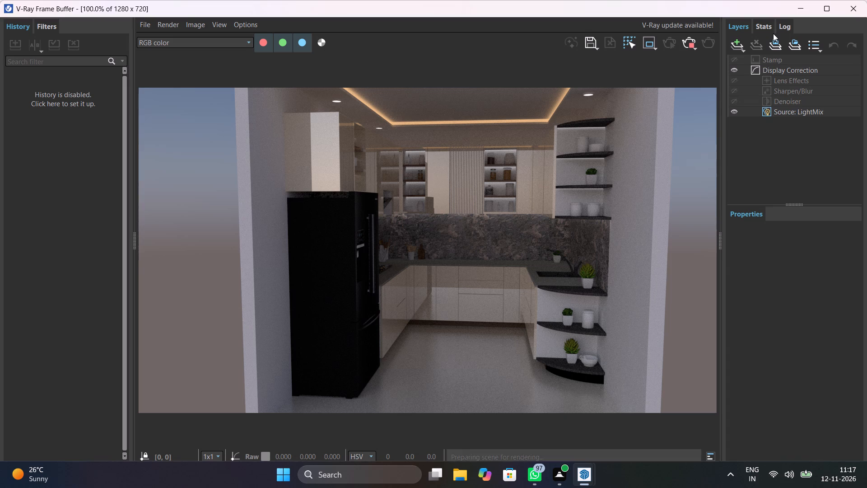
pyautogui.click(821, 113)
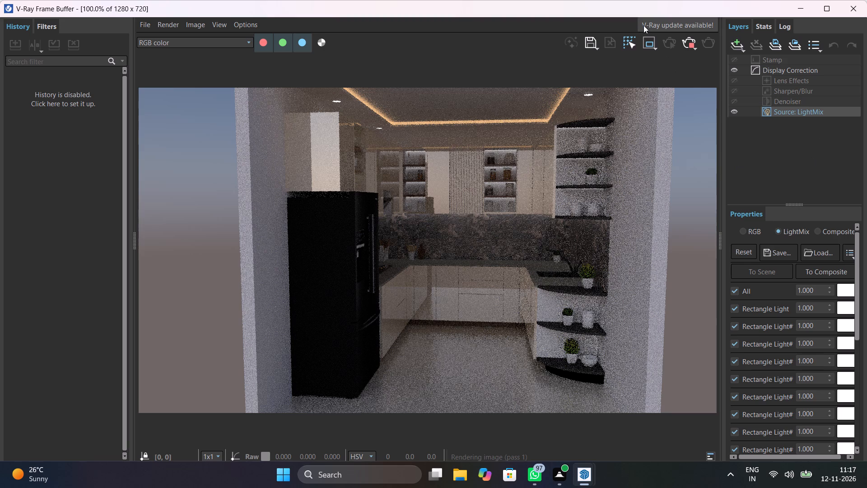
pyautogui.click(653, 2)
pyautogui.moveTo(662, 9); pyautogui.dragTo(611, 2)
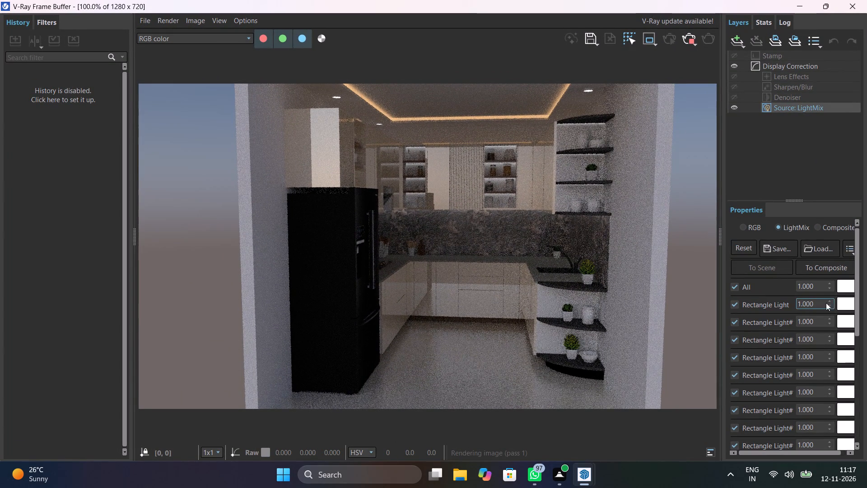
# Set the LightMix colour temperature of the first Rectangle Light to 3500 K.
pyautogui.click(847, 303)
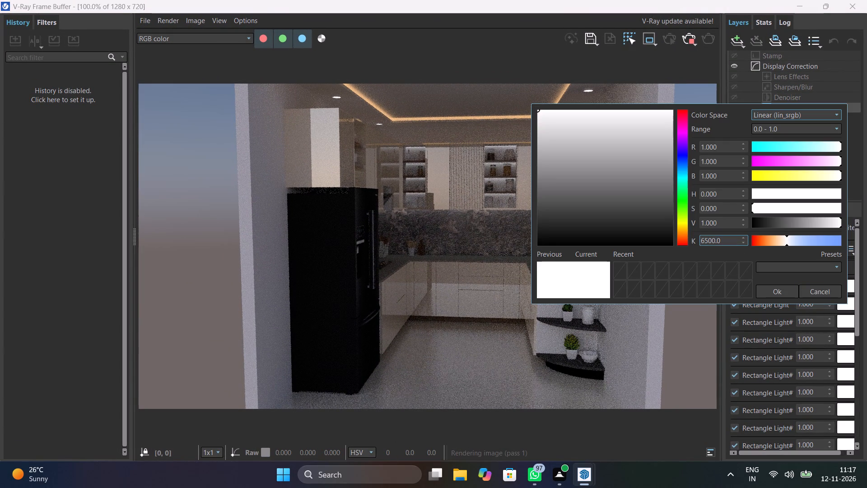
pyautogui.moveTo(732, 241); pyautogui.dragTo(658, 243)
pyautogui.write('3500')
pyautogui.press('Return')
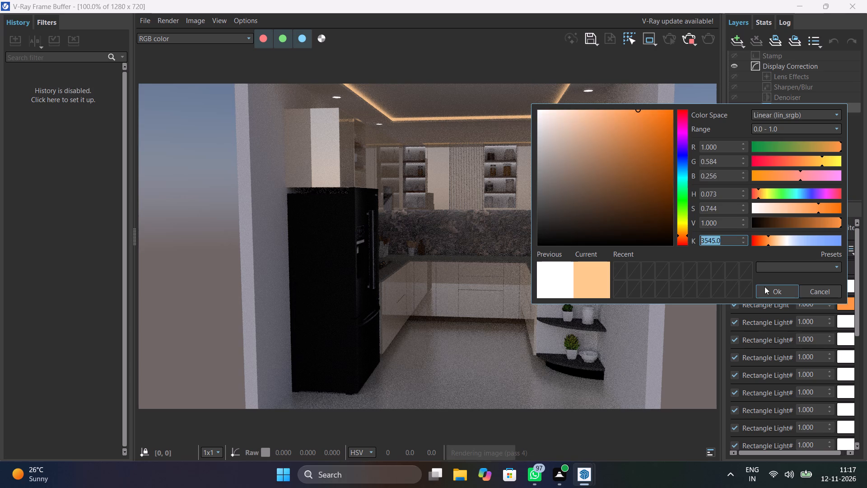
pyautogui.click(765, 287)
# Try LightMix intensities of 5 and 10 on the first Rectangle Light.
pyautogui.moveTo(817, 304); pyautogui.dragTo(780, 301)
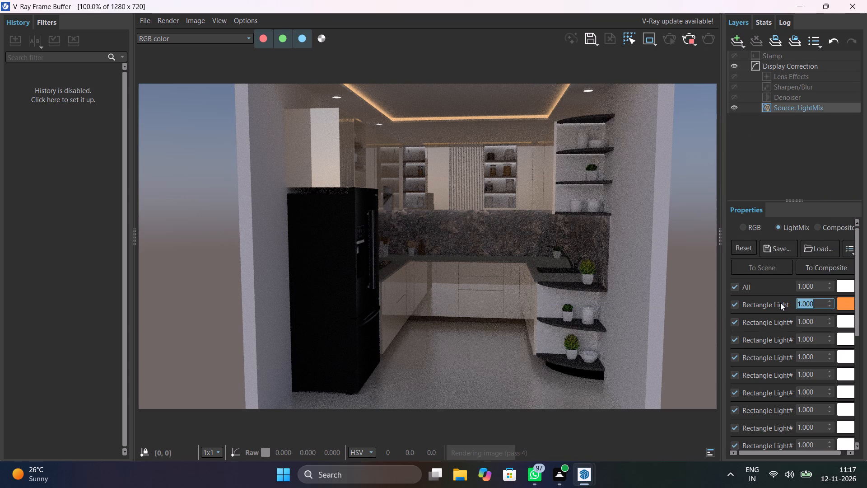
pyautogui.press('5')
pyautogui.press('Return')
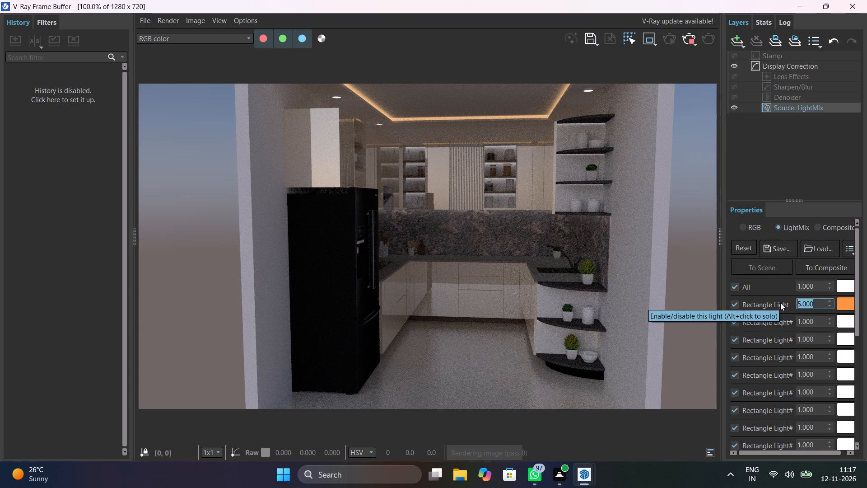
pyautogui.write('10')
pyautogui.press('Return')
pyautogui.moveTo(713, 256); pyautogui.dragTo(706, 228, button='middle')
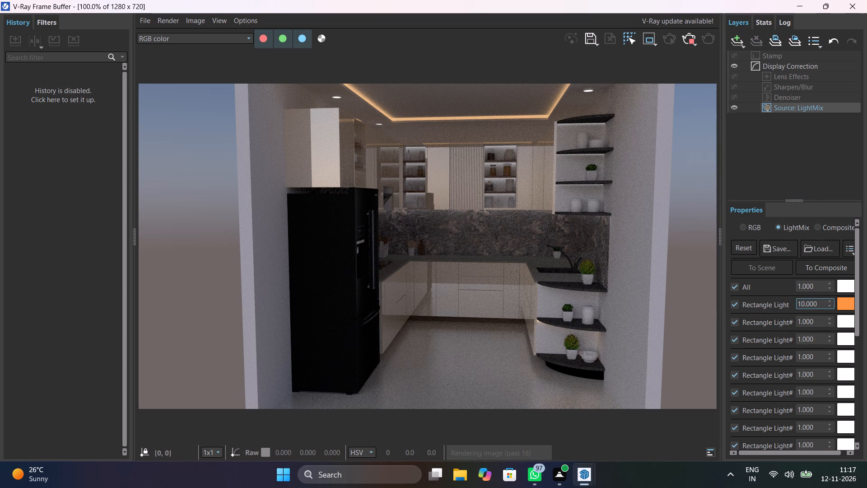
# Set the LightMix intensity of the first Rectangle Light to 50.
pyautogui.moveTo(822, 300); pyautogui.dragTo(772, 301)
pyautogui.write('50')
pyautogui.press('Return')
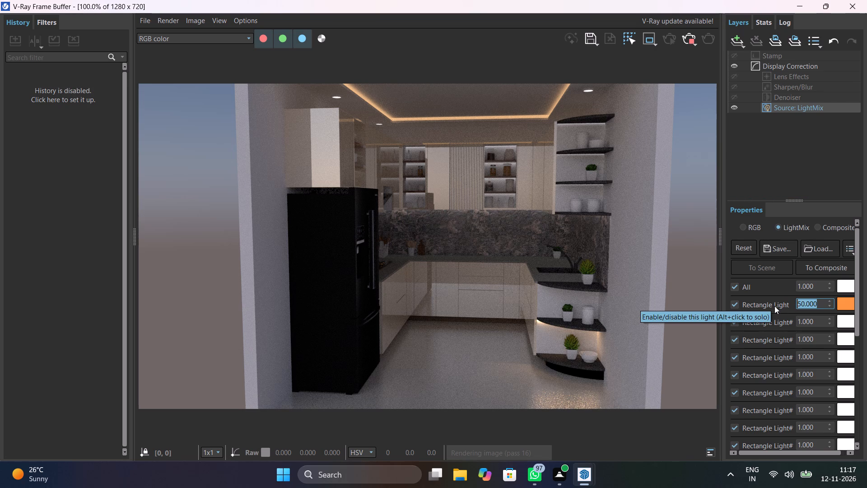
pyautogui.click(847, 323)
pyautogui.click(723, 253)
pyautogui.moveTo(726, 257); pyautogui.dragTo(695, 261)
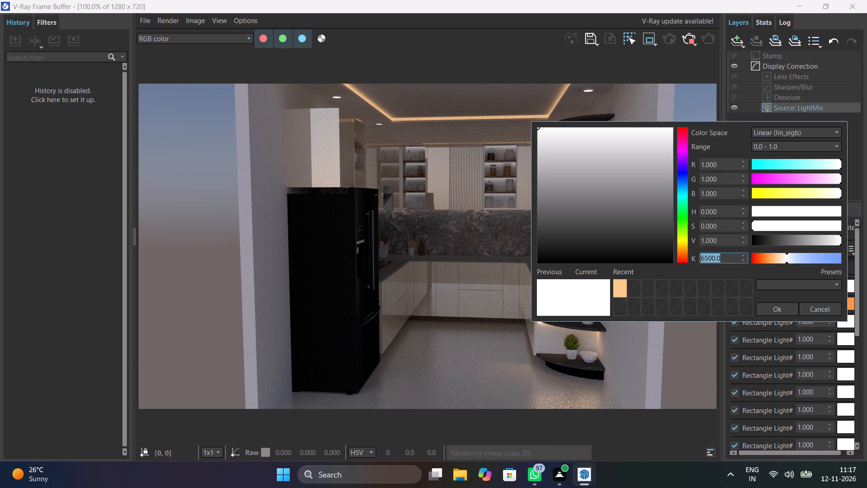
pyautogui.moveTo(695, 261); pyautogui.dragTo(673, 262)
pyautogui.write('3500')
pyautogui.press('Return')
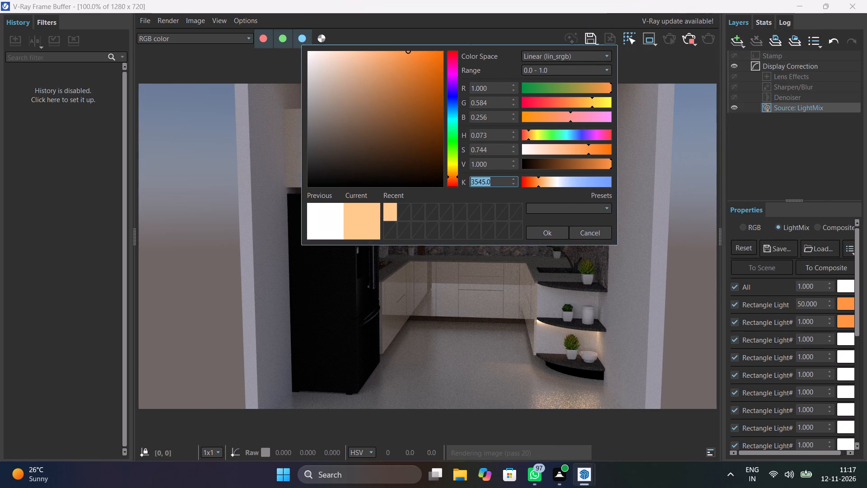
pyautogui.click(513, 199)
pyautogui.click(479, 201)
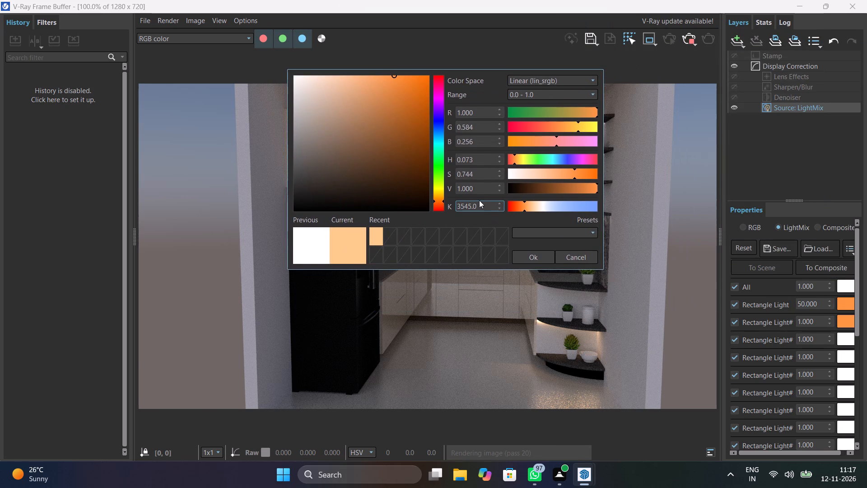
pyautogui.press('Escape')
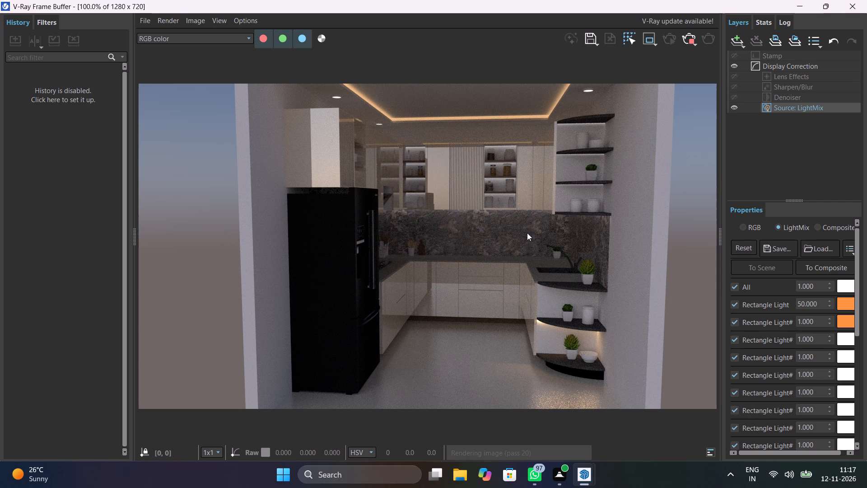
# Set the LightMix colour temperature of the second Rectangle Light to 3500 K.
pyautogui.click(849, 323)
pyautogui.moveTo(726, 260); pyautogui.dragTo(676, 259)
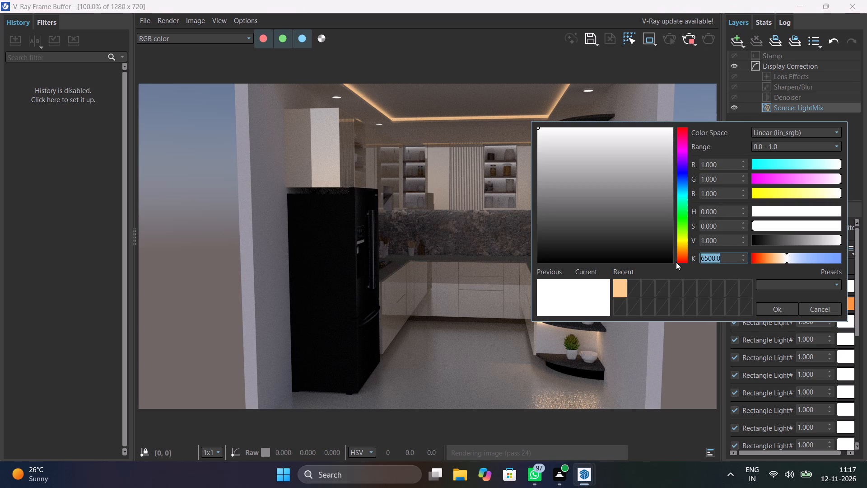
pyautogui.write('3500')
pyautogui.press('Return')
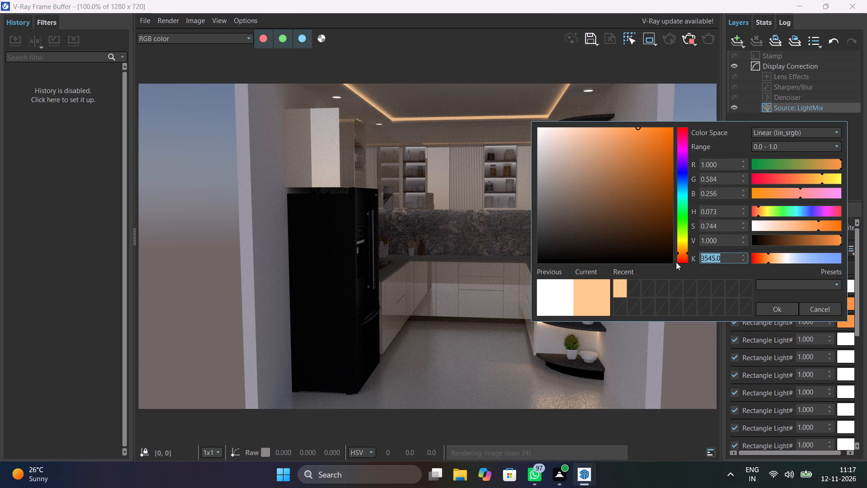
pyautogui.click(771, 309)
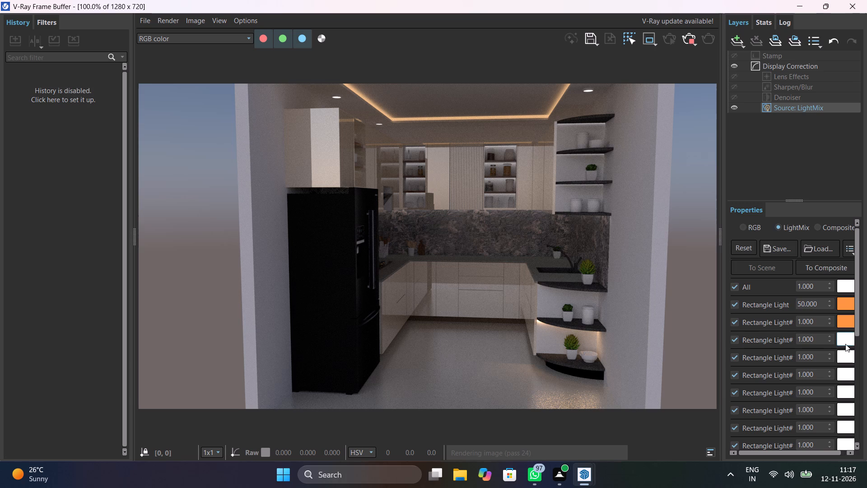
# Set the LightMix colour temperature of the third Rectangle Light to 3500 K.
pyautogui.click(845, 343)
pyautogui.moveTo(728, 275); pyautogui.dragTo(662, 280)
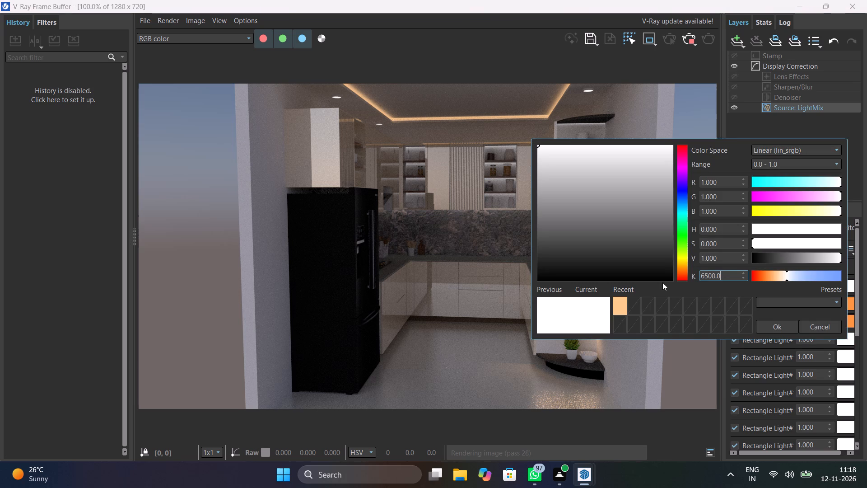
pyautogui.click(662, 282)
pyautogui.click(725, 277)
pyautogui.press('3')
pyautogui.press('BackSpace')
pyautogui.press('BackSpace')
pyautogui.press('BackSpace')
pyautogui.press('BackSpace')
pyautogui.press('BackSpace')
pyautogui.press('BackSpace')
pyautogui.press('BackSpace')
pyautogui.press('BackSpace')
pyautogui.press('BackSpace')
pyautogui.press('BackSpace')
pyautogui.write('3500')
pyautogui.press('Return')
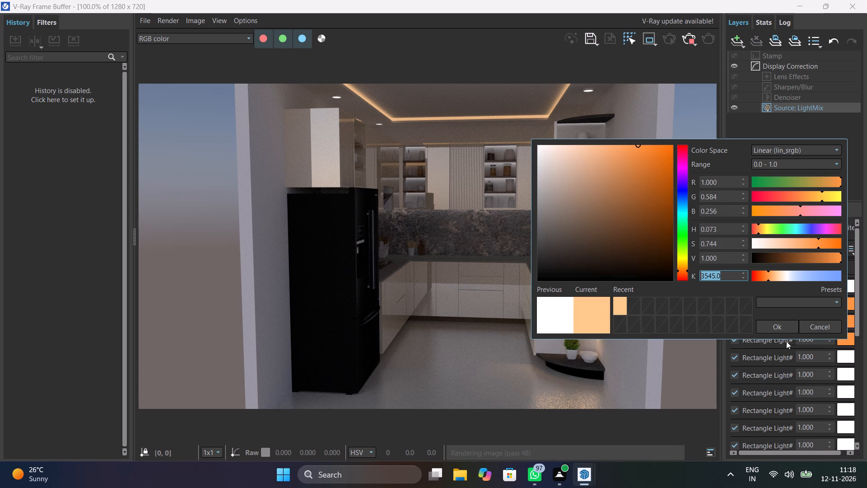
pyautogui.click(787, 328)
# Set the LightMix colour temperature of the fourth Rectangle Light to 3500 K.
pyautogui.click(843, 355)
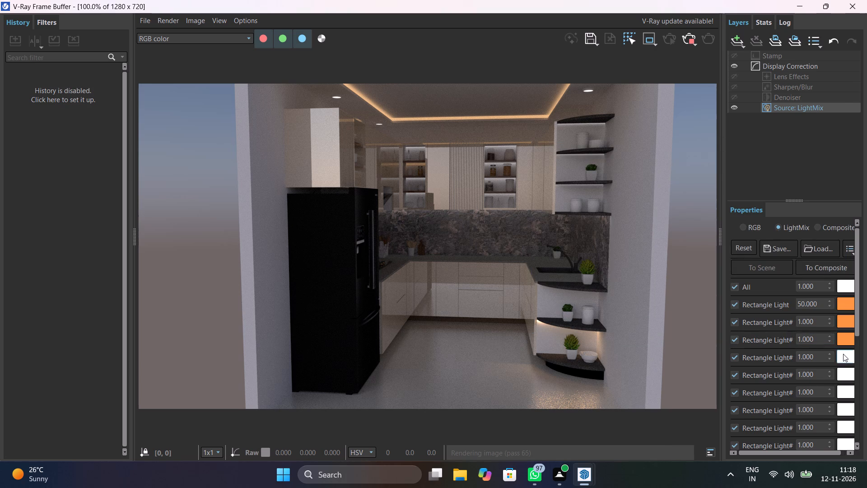
pyautogui.moveTo(723, 294); pyautogui.dragTo(665, 298)
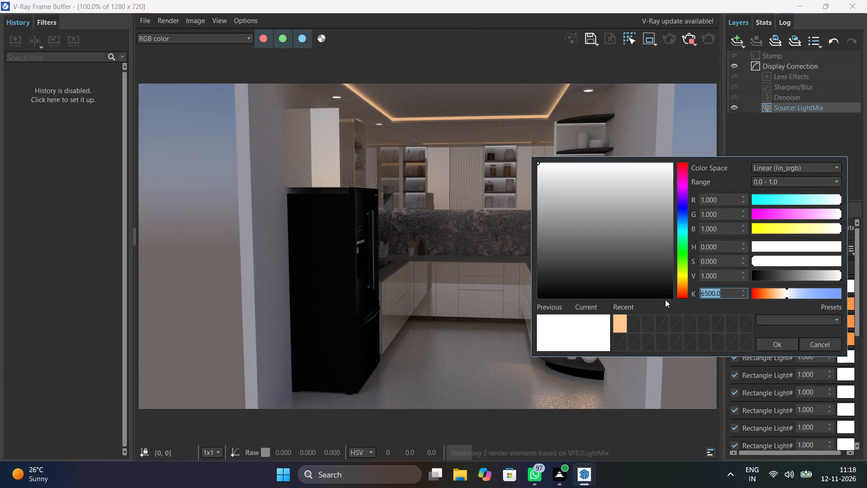
pyautogui.write('3500')
pyautogui.press('Return')
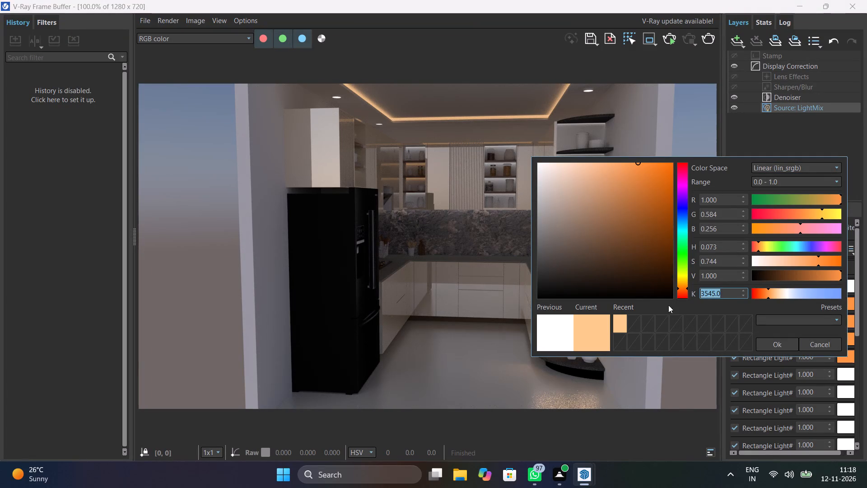
pyautogui.click(769, 346)
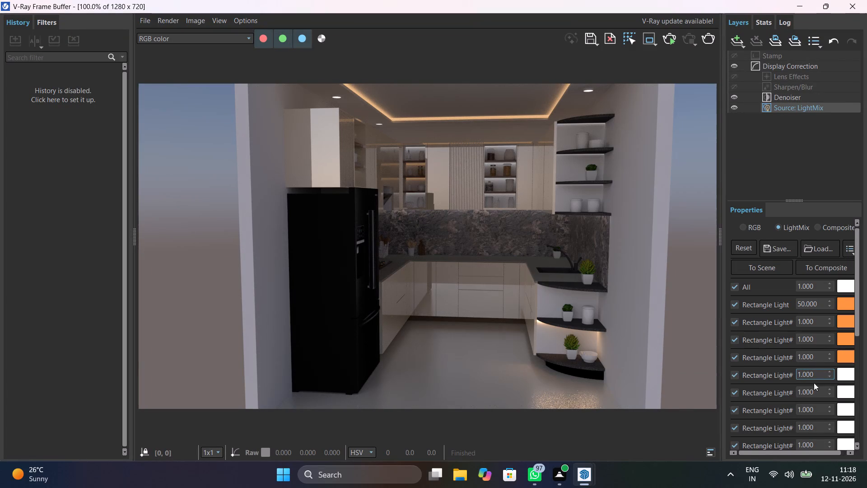
# Set the LightMix colour temperature of the fifth Rectangle Light to 3500 K.
pyautogui.click(848, 373)
pyautogui.moveTo(727, 310); pyautogui.dragTo(727, 310)
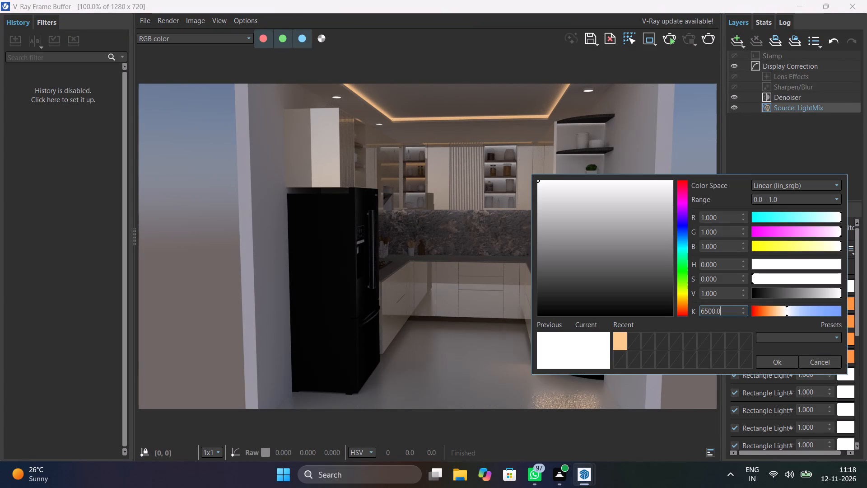
pyautogui.moveTo(727, 310); pyautogui.dragTo(670, 311)
pyautogui.write('3500')
pyautogui.press('Return')
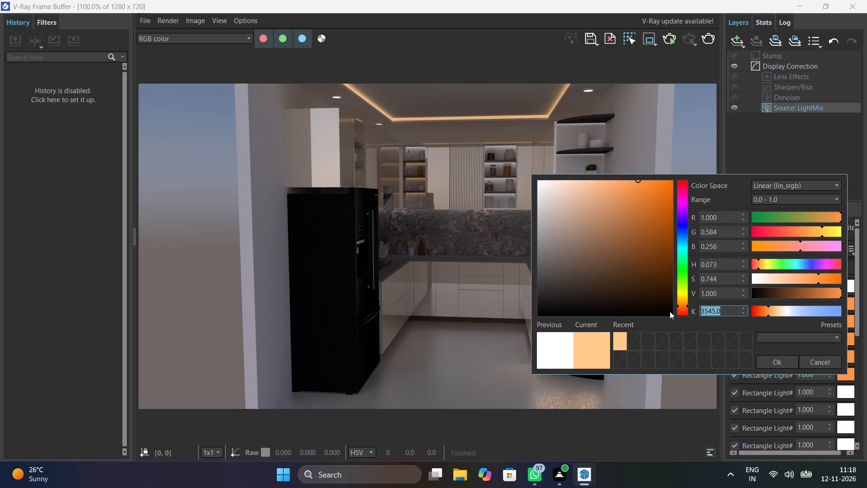
pyautogui.click(777, 359)
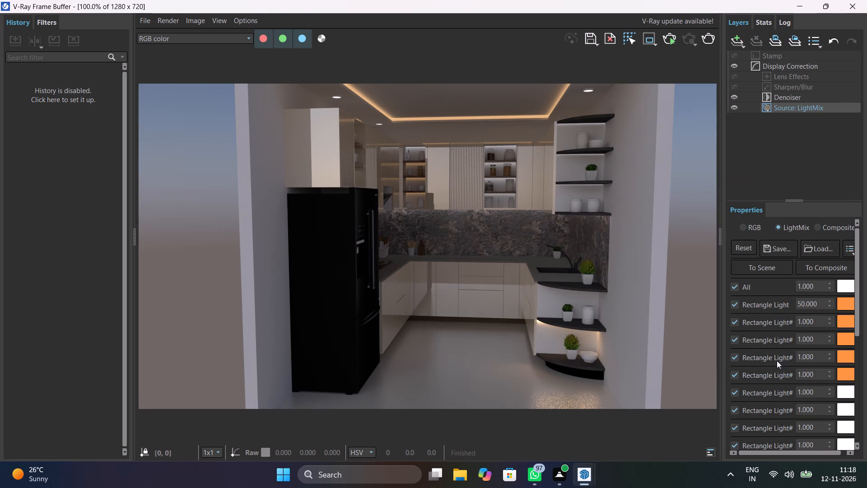
# Set the LightMix colour temperature of the sixth Rectangle Light to 3500 K.
pyautogui.click(845, 394)
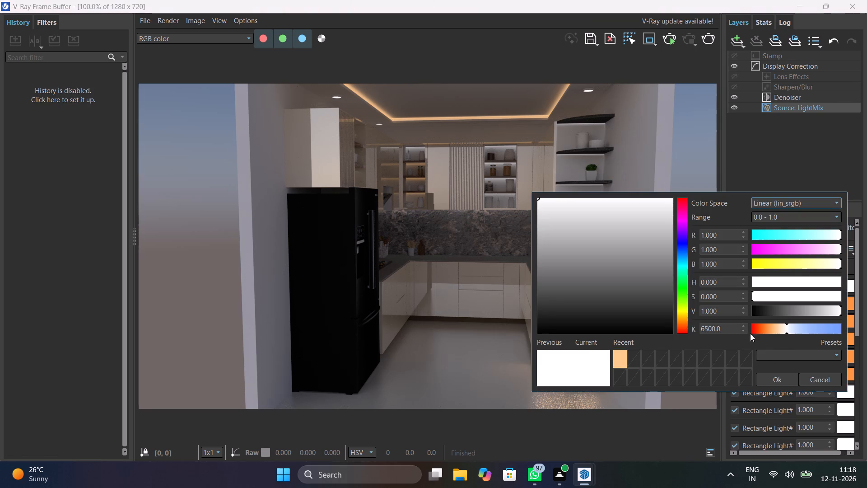
pyautogui.moveTo(735, 328); pyautogui.dragTo(648, 327)
pyautogui.write('3500')
pyautogui.press('Return')
pyautogui.click(765, 377)
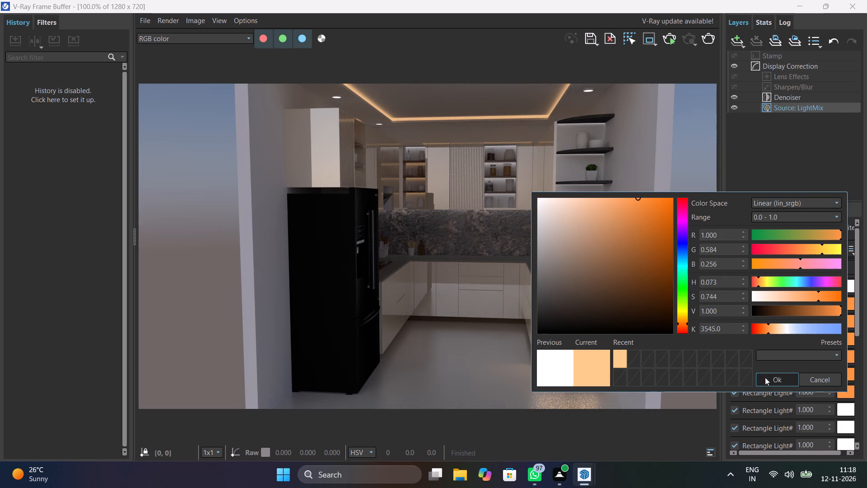
# Set the LightMix colour temperature of the seventh Rectangle Light to 3500 K.
pyautogui.click(850, 408)
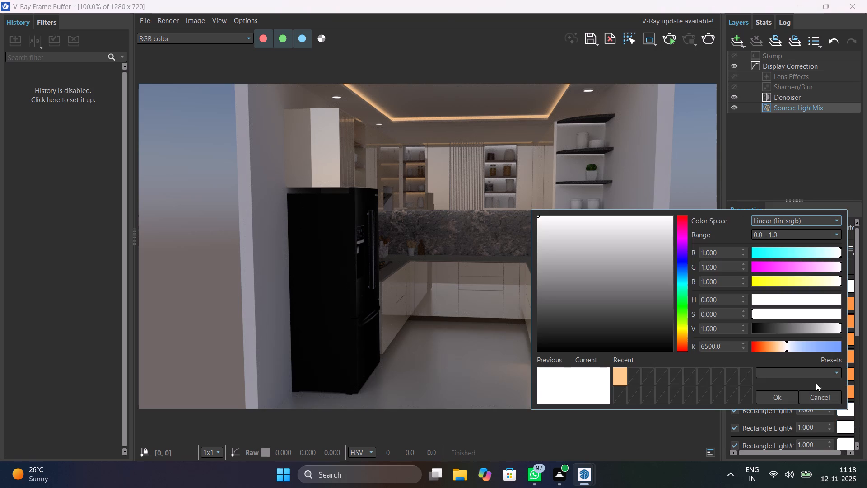
pyautogui.moveTo(730, 346); pyautogui.dragTo(658, 346)
pyautogui.write('3500')
pyautogui.press('Return')
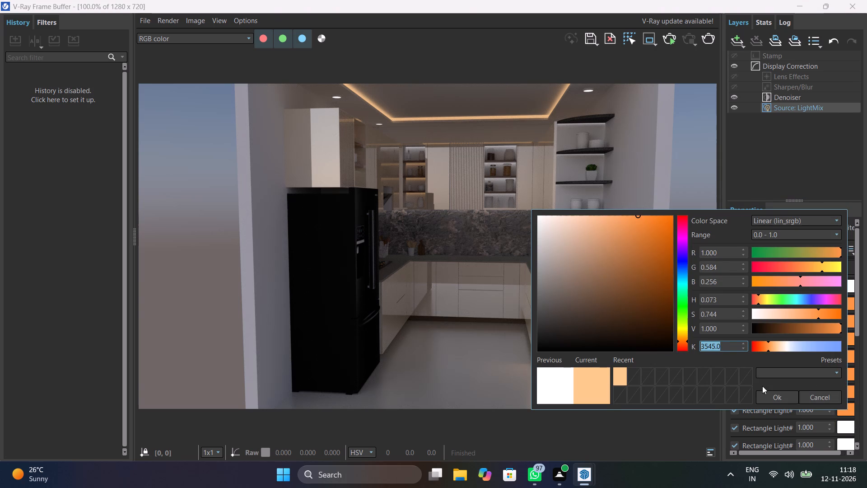
pyautogui.click(771, 390)
pyautogui.click(778, 397)
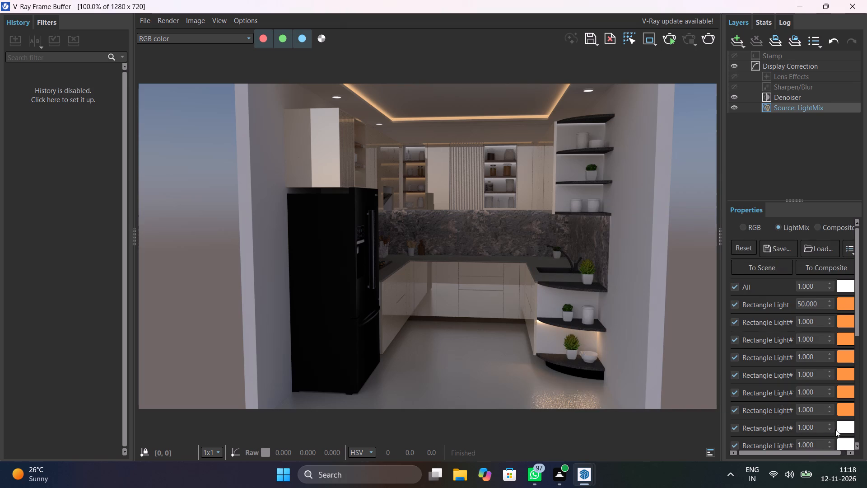
# Set the LightMix colour temperature of the eighth Rectangle Light to 3500 K.
pyautogui.click(847, 427)
pyautogui.moveTo(733, 362); pyautogui.dragTo(657, 361)
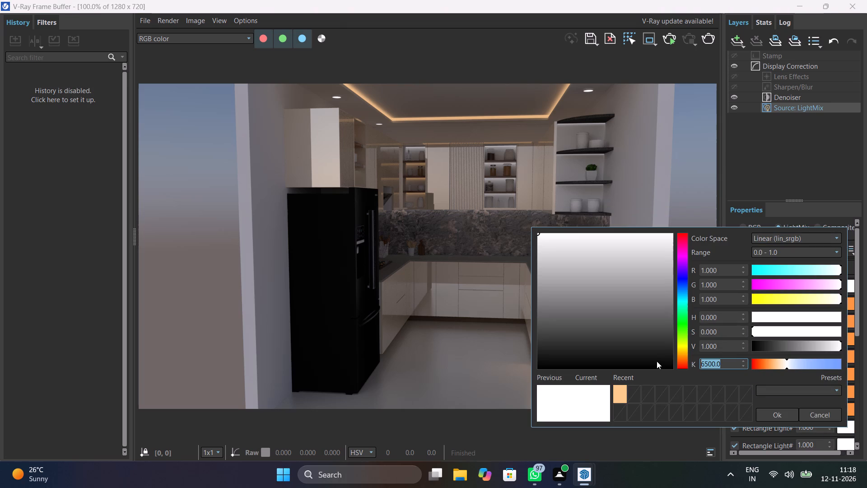
pyautogui.write('3500')
pyautogui.press('Return')
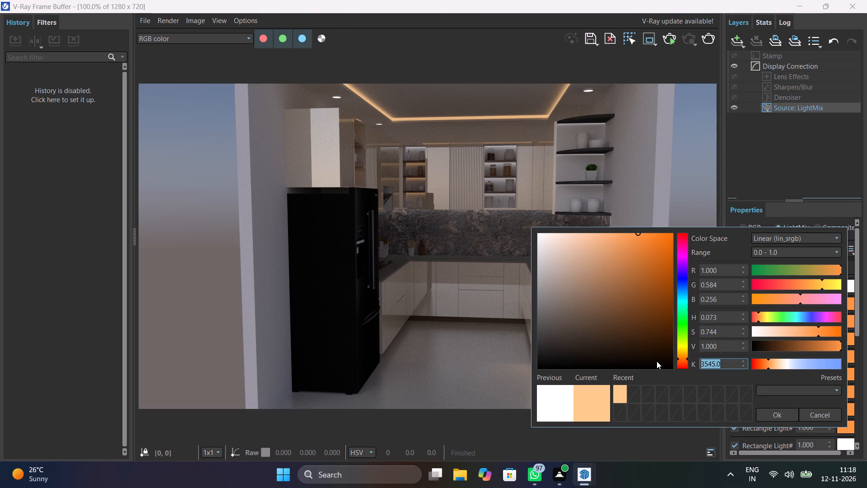
pyautogui.click(786, 414)
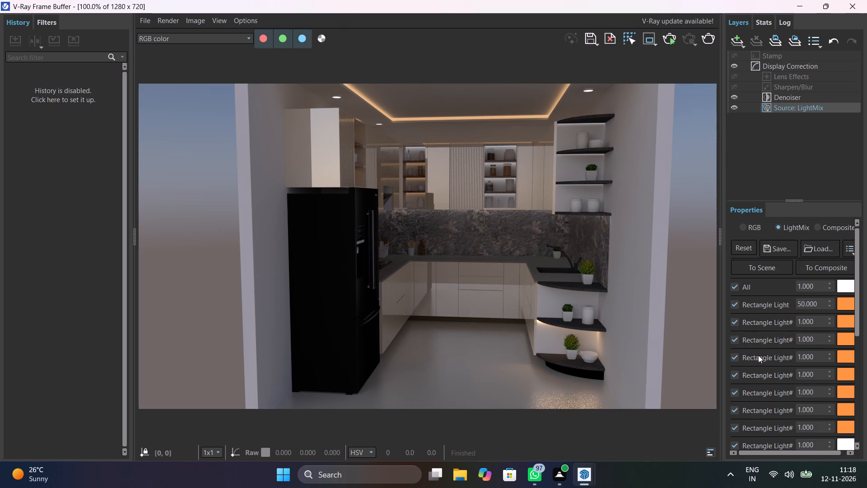
# Set the LightMix colour temperature of the ninth Rectangle Light to 3500 K.
pyautogui.scroll(-5, 759, 355)
pyautogui.scroll(-1, 841, 385)
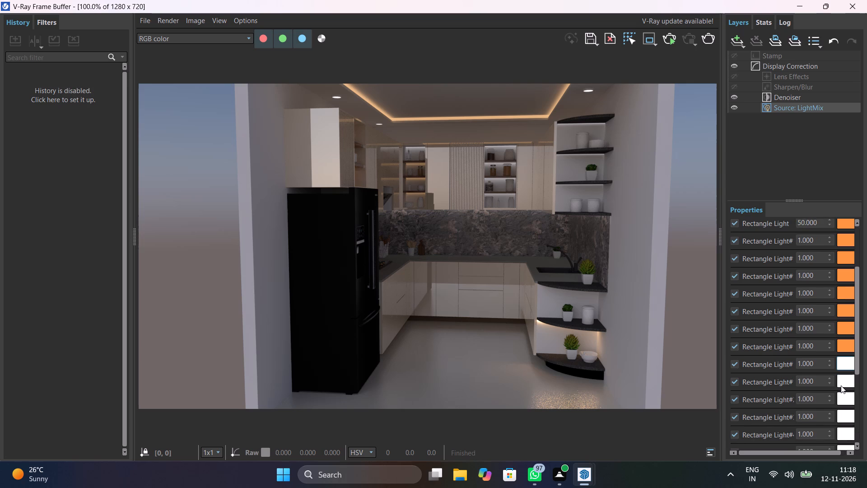
pyautogui.scroll(-6, 841, 385)
pyautogui.scroll(3, 841, 385)
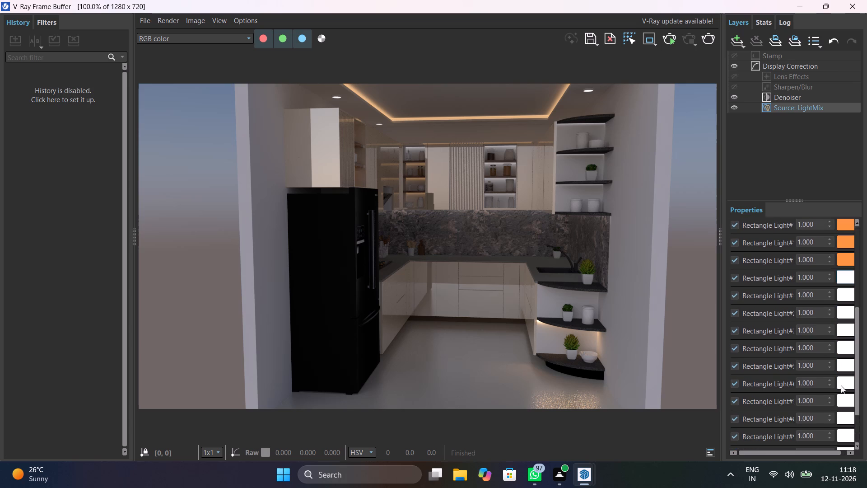
pyautogui.click(847, 307)
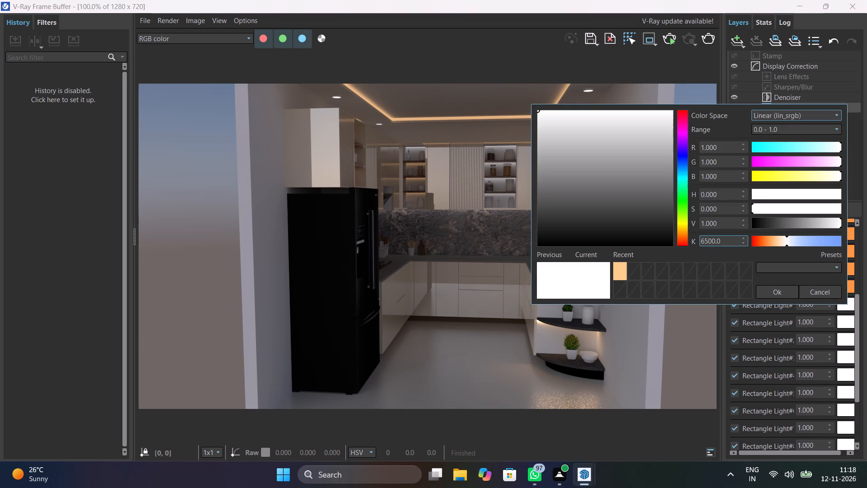
pyautogui.moveTo(724, 239); pyautogui.dragTo(663, 243)
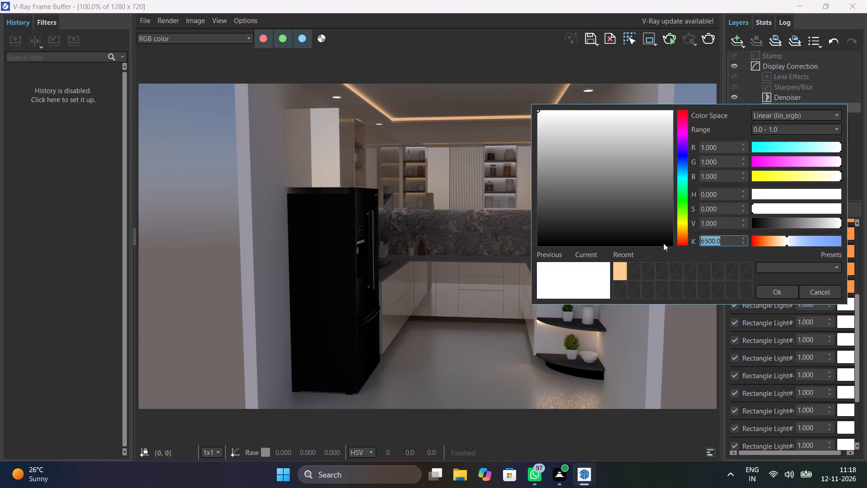
pyautogui.write('3500')
pyautogui.press('Return')
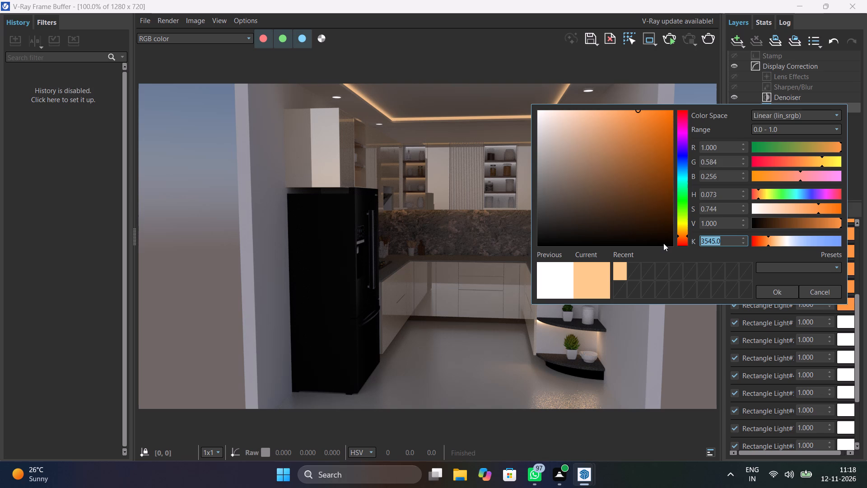
pyautogui.click(784, 288)
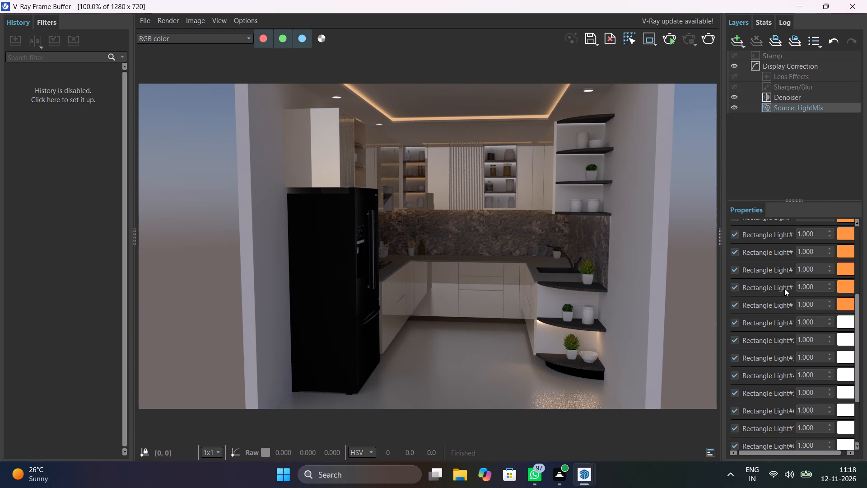
# Set the LightMix colour temperature of the tenth Rectangle Light to 3500 K.
pyautogui.click(841, 320)
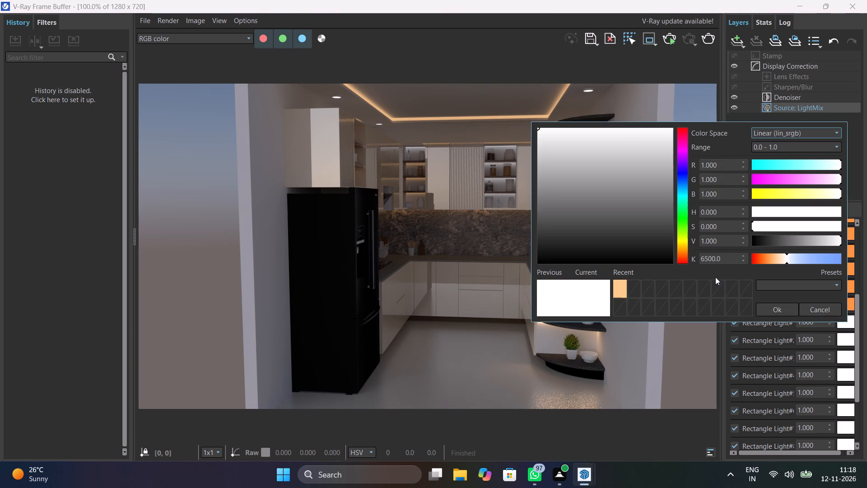
pyautogui.moveTo(722, 256); pyautogui.dragTo(619, 254)
pyautogui.write('3500')
pyautogui.press('Return')
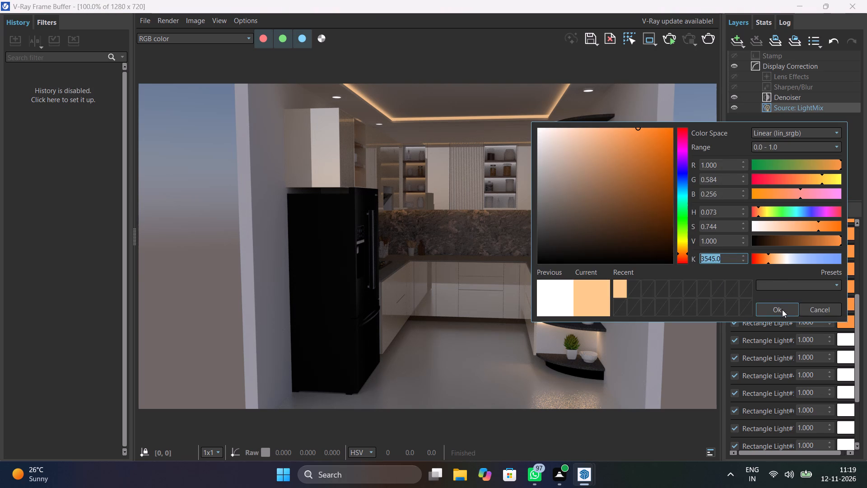
pyautogui.click(782, 310)
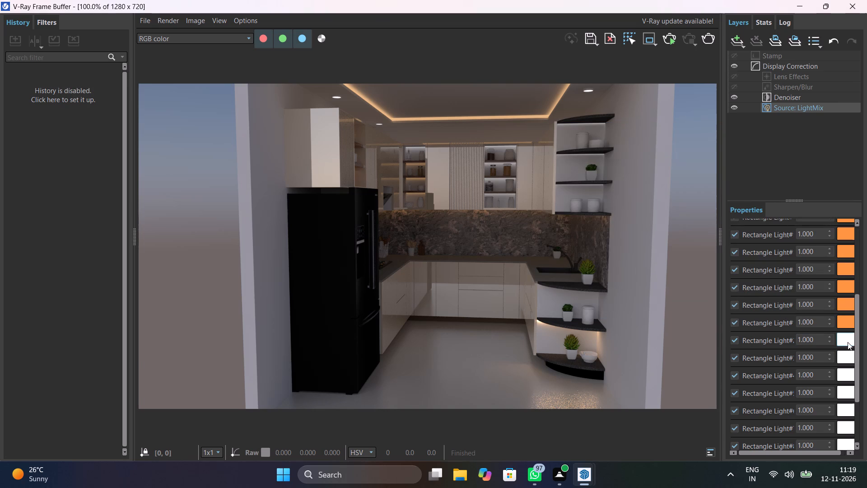
# Set the LightMix colour temperature of the eleventh Rectangle Light to 3500 K.
pyautogui.click(848, 342)
pyautogui.moveTo(730, 275); pyautogui.dragTo(671, 281)
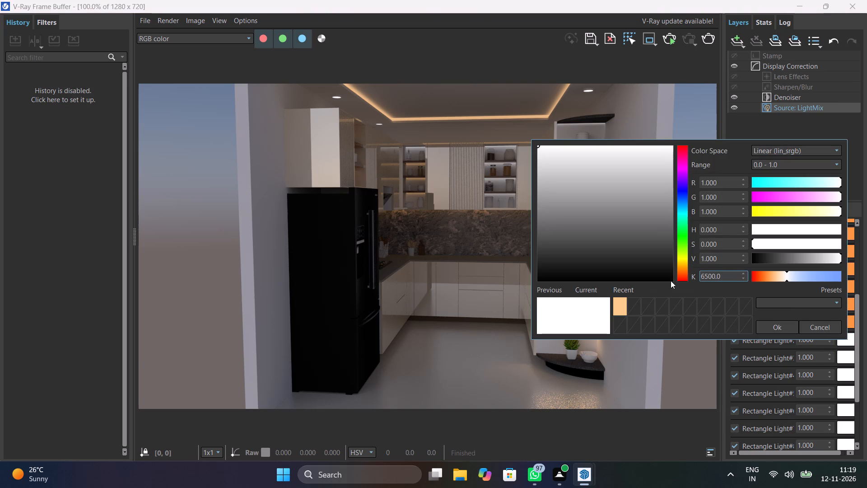
pyautogui.write('35')
pyautogui.press('BackSpace')
pyautogui.press('BackSpace')
pyautogui.press('BackSpace')
pyautogui.press('BackSpace')
pyautogui.press('BackSpace')
pyautogui.press('BackSpace')
pyautogui.press('BackSpace')
pyautogui.press('BackSpace')
pyautogui.press('BackSpace')
pyautogui.press('BackSpace')
pyautogui.press('BackSpace')
pyautogui.press('BackSpace')
pyautogui.write('3500')
pyautogui.press('Return')
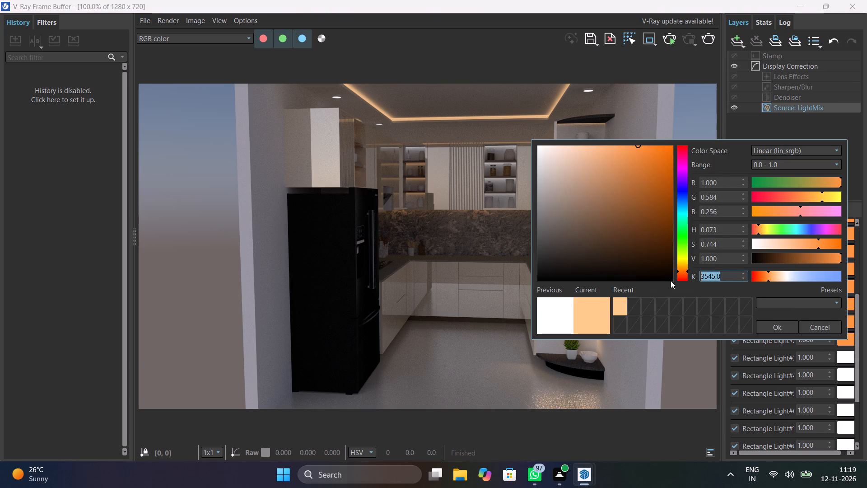
pyautogui.click(774, 326)
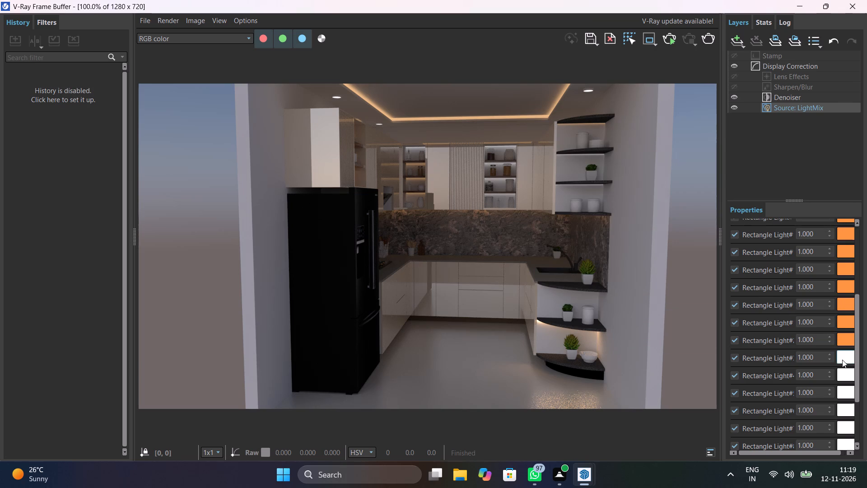
# Set the LightMix colour temperature of the twelfth Rectangle Light to 3500 K.
pyautogui.click(845, 358)
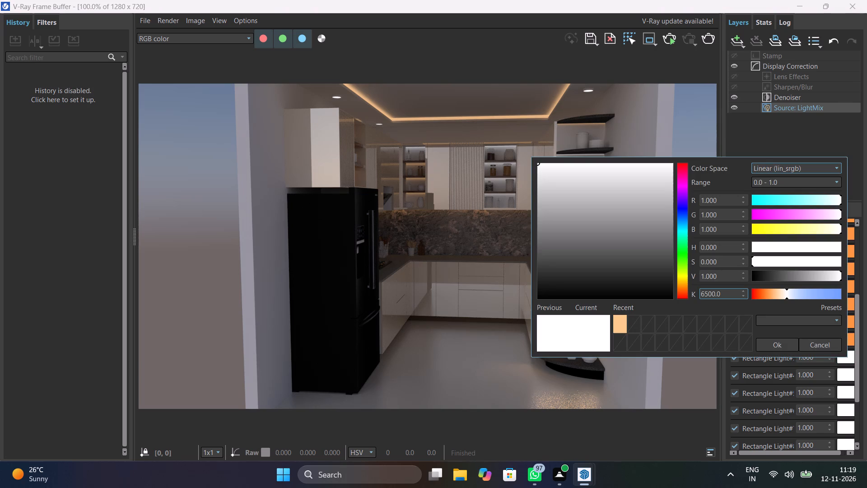
pyautogui.moveTo(729, 296); pyautogui.dragTo(650, 296)
pyautogui.write('3500')
pyautogui.press('Return')
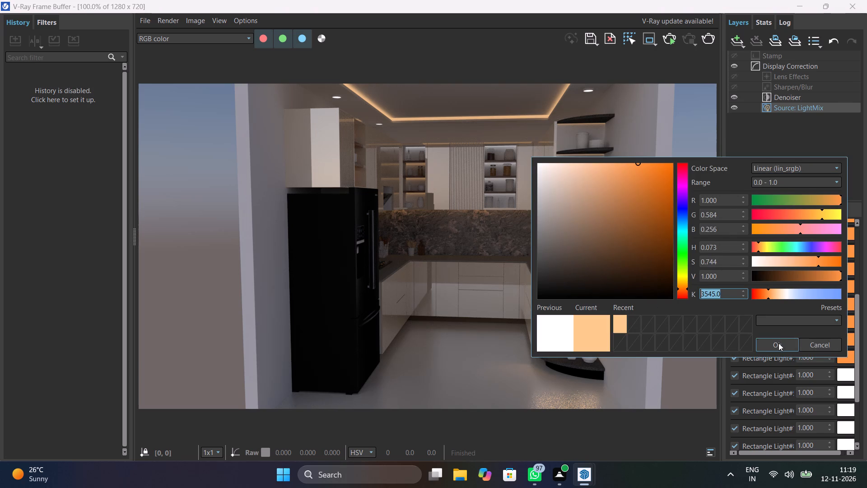
pyautogui.click(778, 343)
# Set the LightMix colour temperature of the thirteenth Rectangle Light to 3500 K.
pyautogui.click(842, 375)
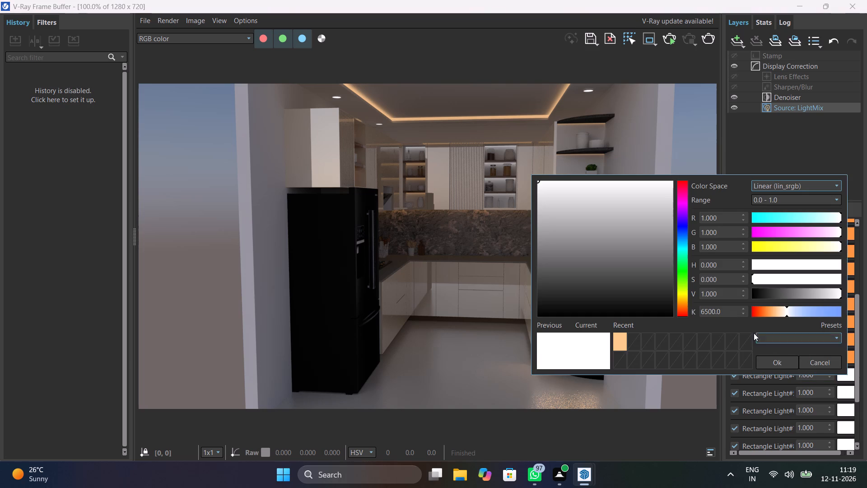
pyautogui.moveTo(727, 309); pyautogui.dragTo(651, 308)
pyautogui.write('3500')
pyautogui.press('Return')
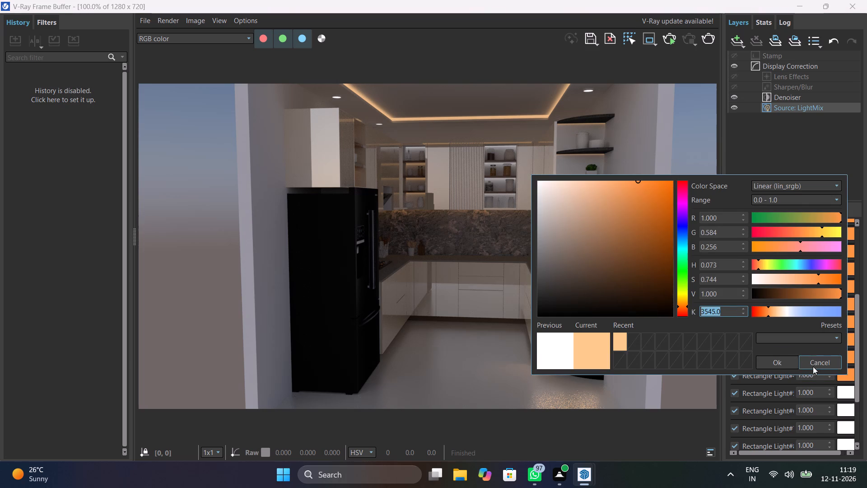
pyautogui.click(769, 363)
# Set the LightMix colour temperature of the fourteenth Rectangle Light to 3500 K.
pyautogui.click(848, 394)
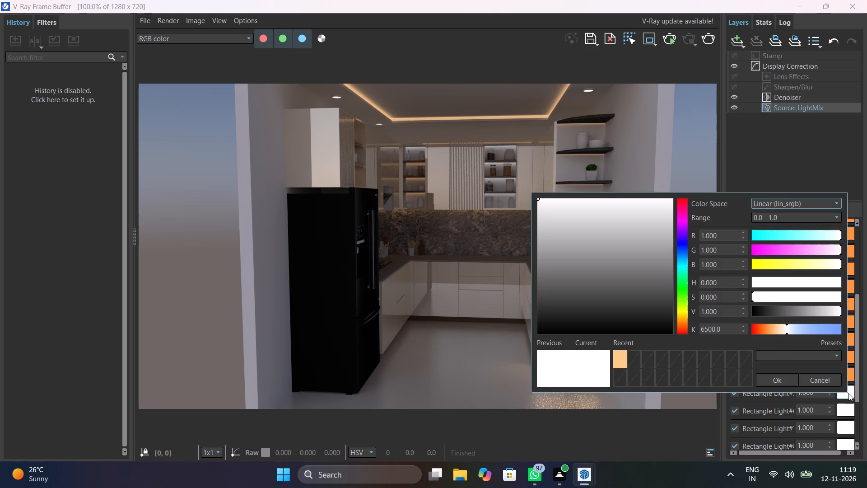
pyautogui.moveTo(731, 331); pyautogui.dragTo(649, 327)
pyautogui.write('3500')
pyautogui.press('Return')
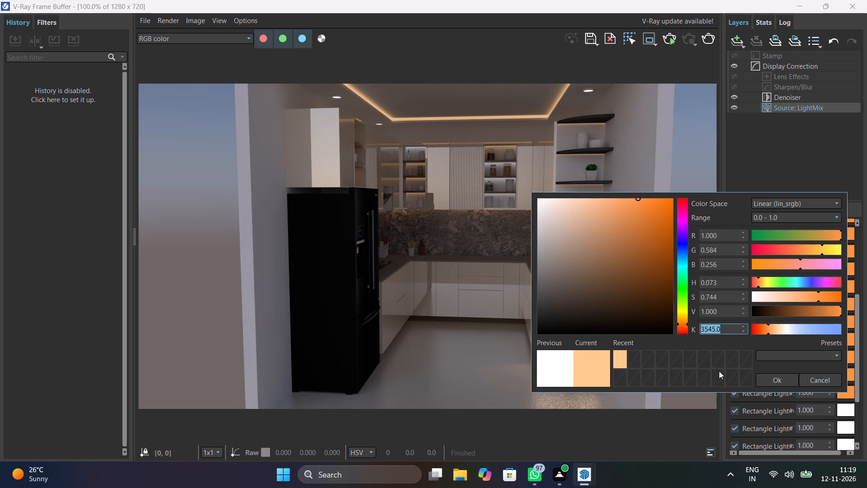
pyautogui.click(782, 383)
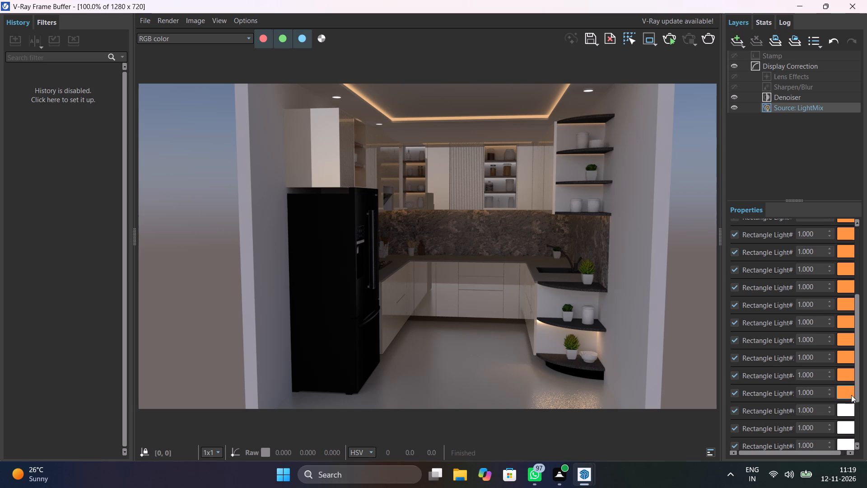
# Set the LightMix colour temperature of the fifteenth Rectangle Light to 3500 K.
pyautogui.click(848, 413)
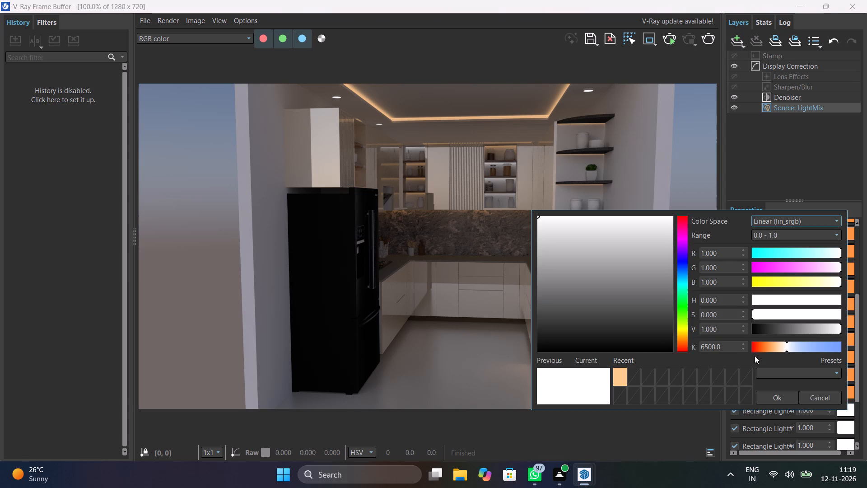
pyautogui.moveTo(722, 348); pyautogui.dragTo(637, 345)
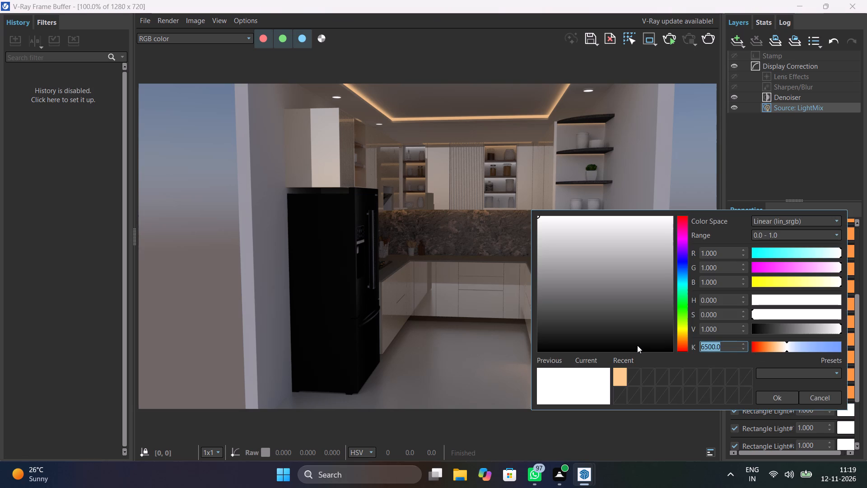
pyautogui.write('3500')
pyautogui.press('Return')
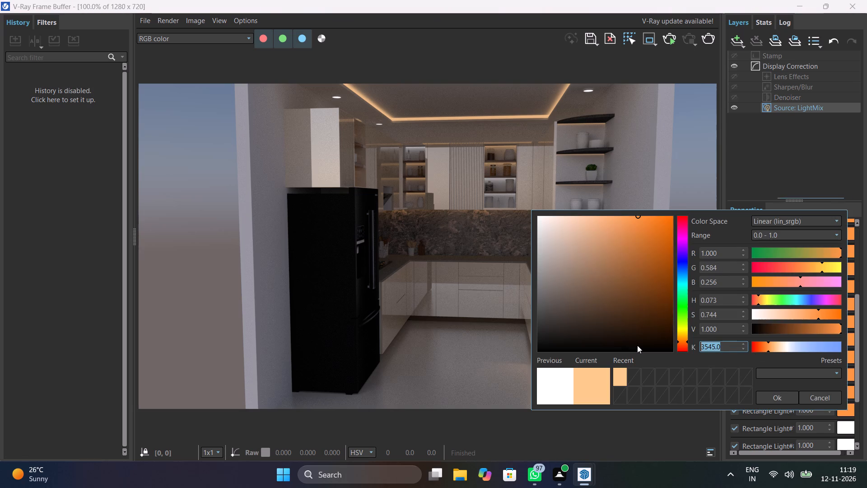
pyautogui.click(772, 398)
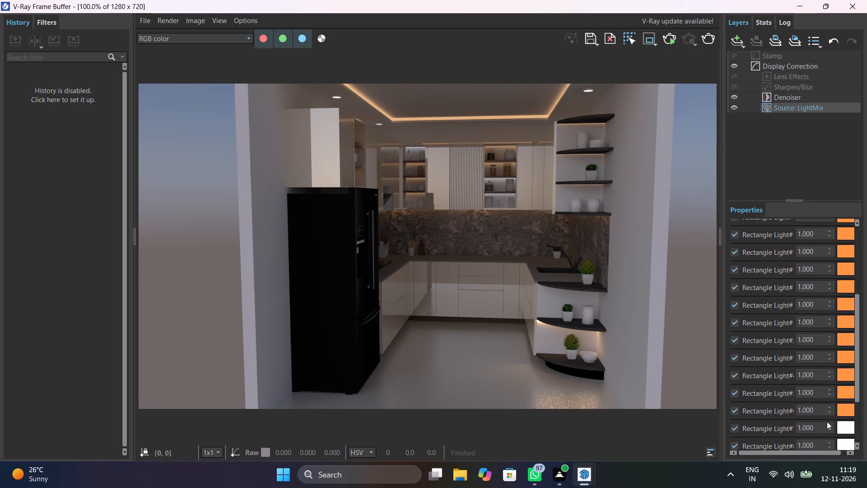
# Set the LightMix colour temperature of the sixteenth Rectangle Light to 3500 K.
pyautogui.click(846, 427)
pyautogui.moveTo(728, 368); pyautogui.dragTo(722, 367)
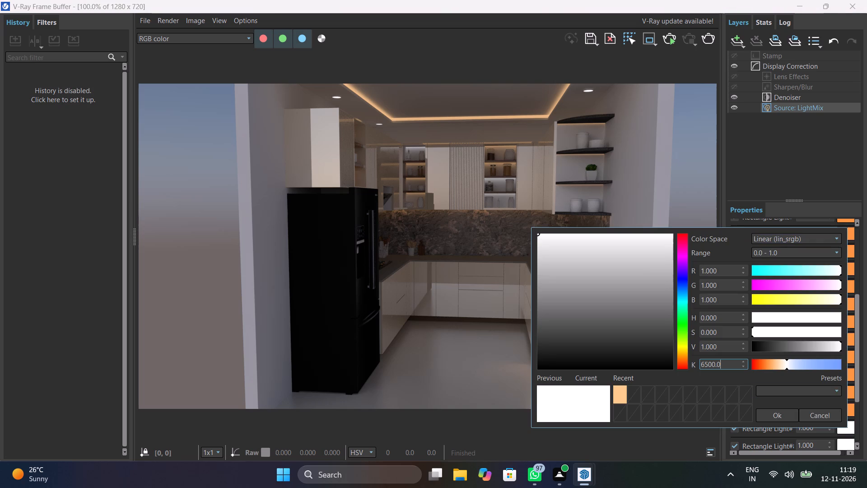
pyautogui.moveTo(722, 367); pyautogui.dragTo(687, 367)
pyautogui.write('3500')
pyautogui.press('Return')
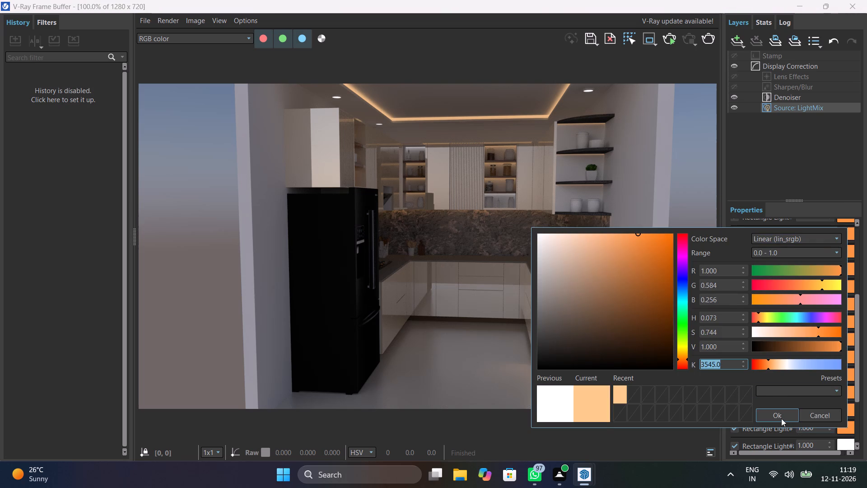
pyautogui.click(781, 418)
# Set the LightMix colour temperature of the seventeenth Rectangle Light to 3500 K.
pyautogui.scroll(-1, 767, 407)
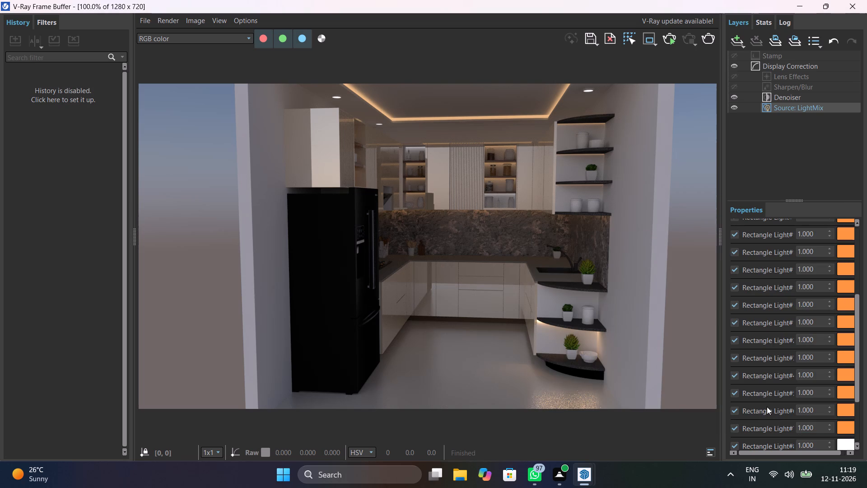
pyautogui.click(841, 445)
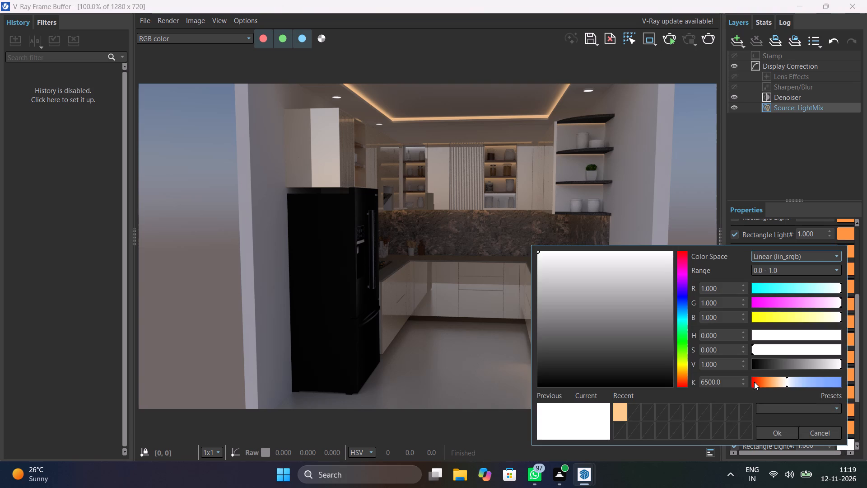
pyautogui.moveTo(723, 381); pyautogui.dragTo(661, 379)
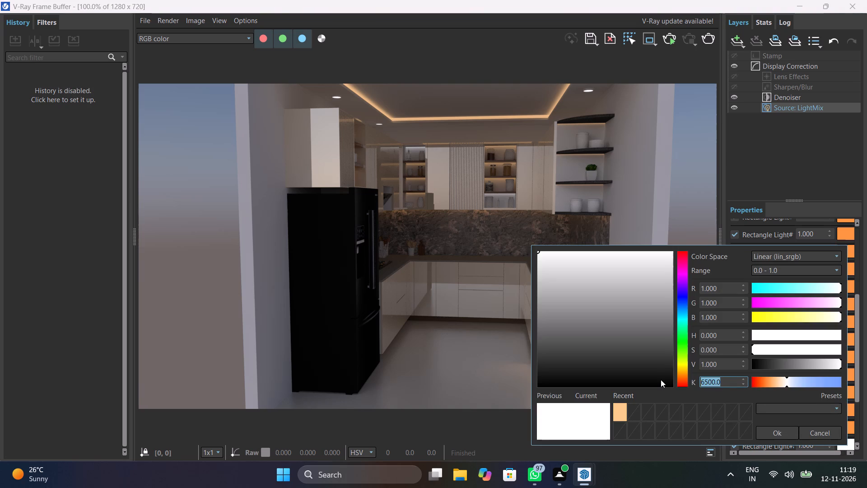
pyautogui.write('3500')
pyautogui.press('Return')
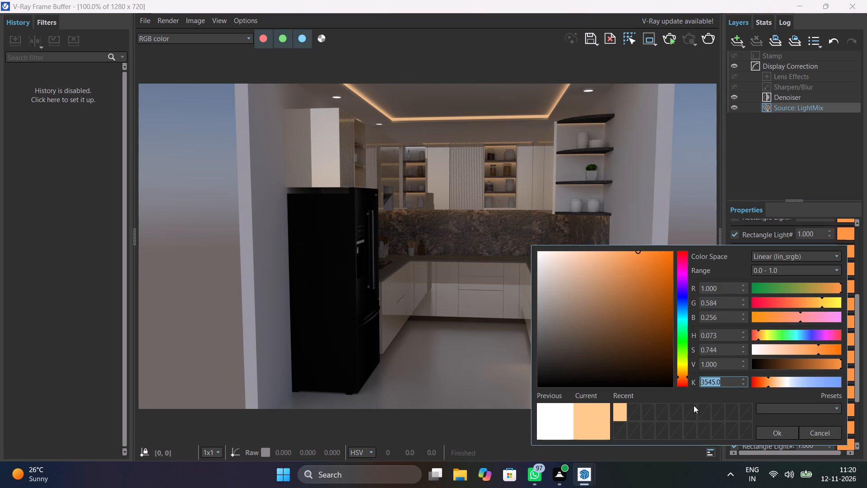
pyautogui.click(781, 433)
# Set the LightMix colour temperature of the last Rectangle Light, just above Environment, to 3500 K.
pyautogui.scroll(-3, 796, 426)
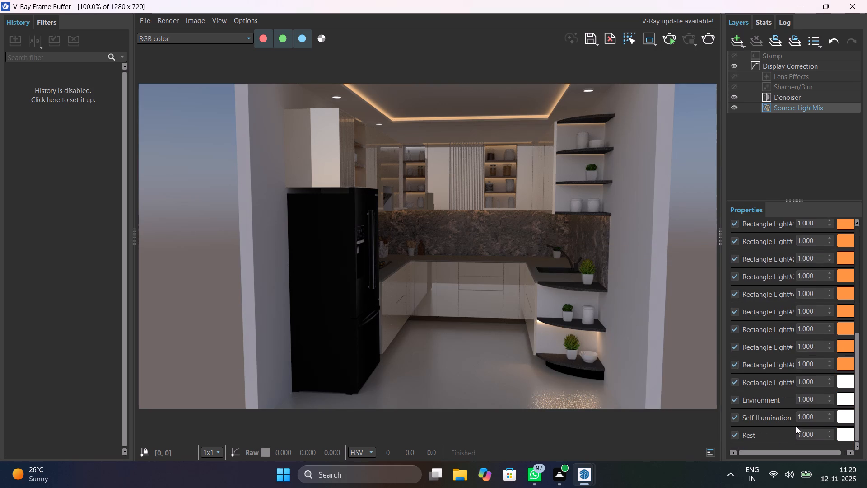
pyautogui.scroll(-1, 796, 426)
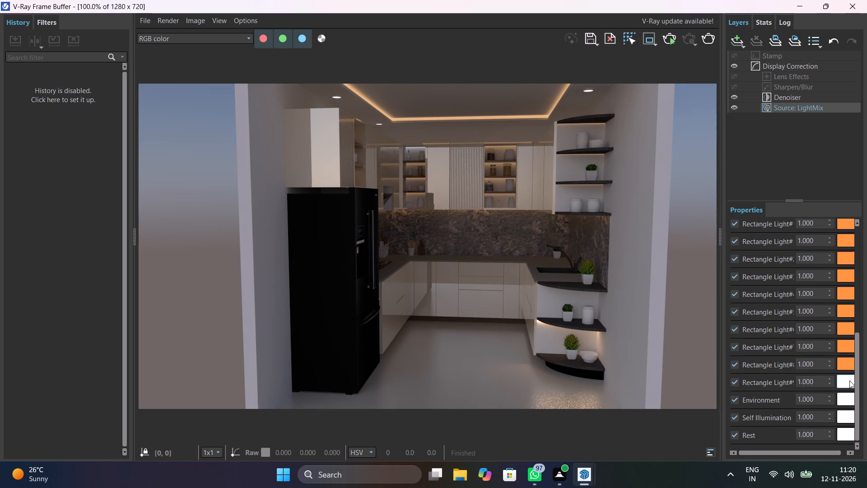
pyautogui.click(846, 381)
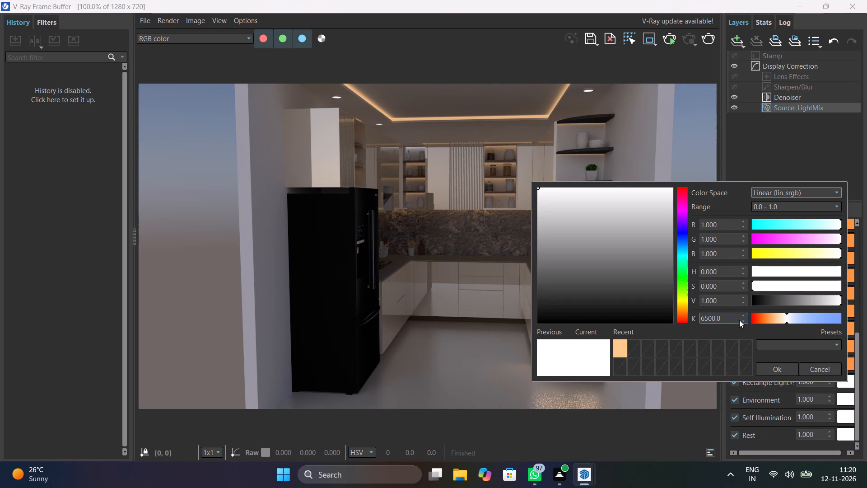
pyautogui.moveTo(729, 318); pyautogui.dragTo(680, 321)
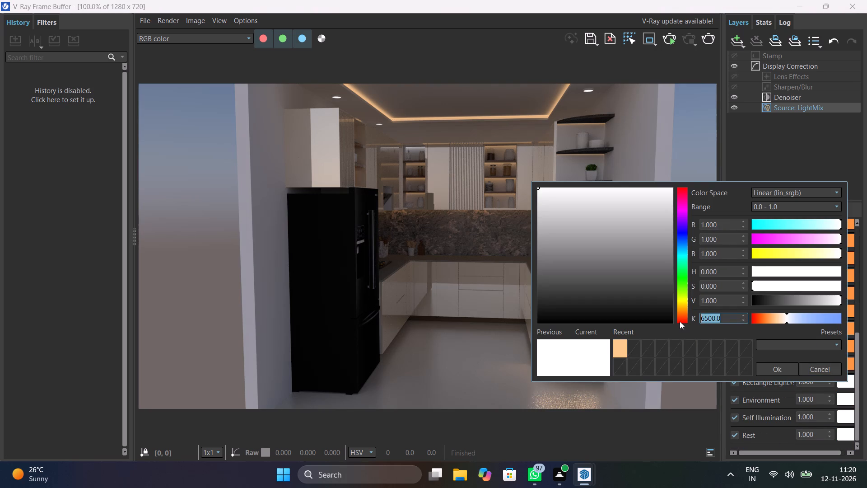
pyautogui.write('3500')
pyautogui.press('Return')
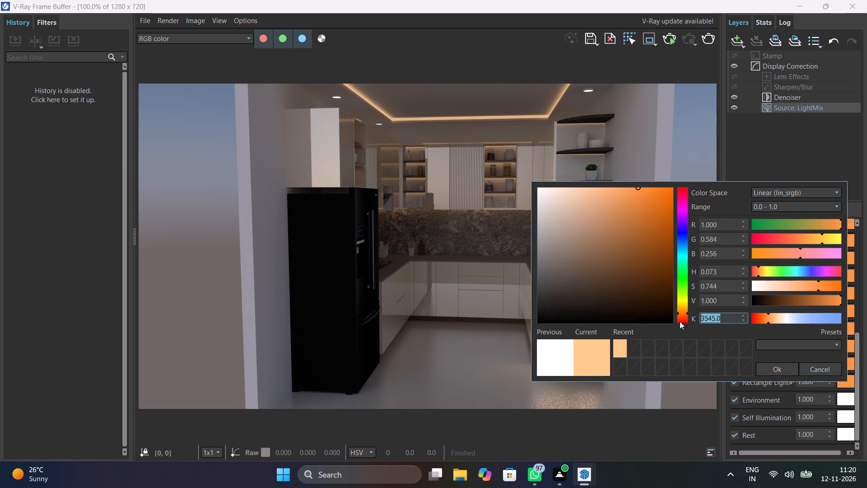
pyautogui.click(788, 368)
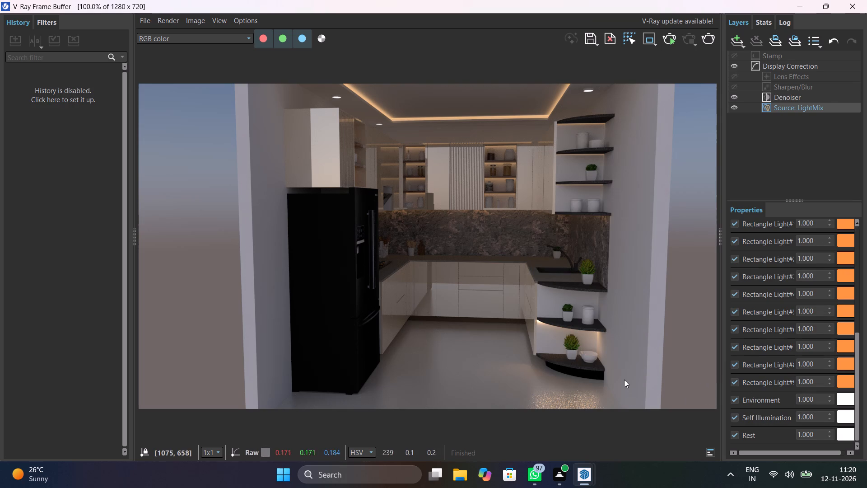
# Set the LightMix intensity of the first and second Rectangle Lights to 60 each.
pyautogui.scroll(12, 788, 306)
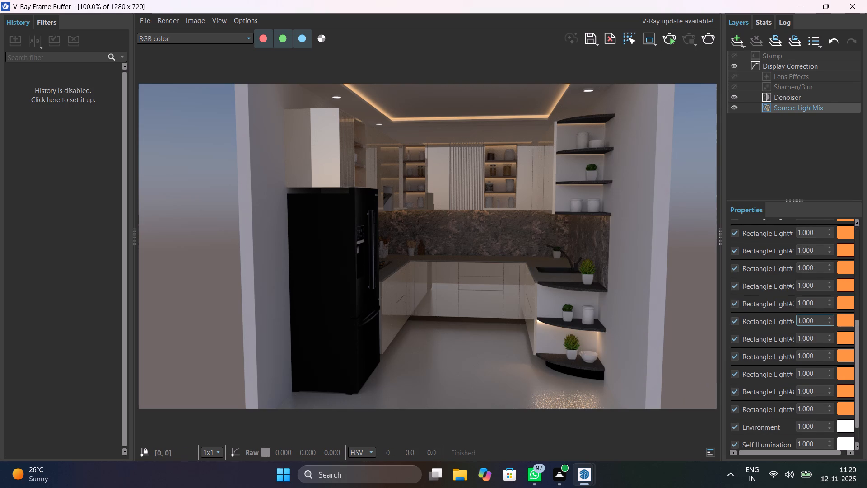
pyautogui.scroll(16, 798, 321)
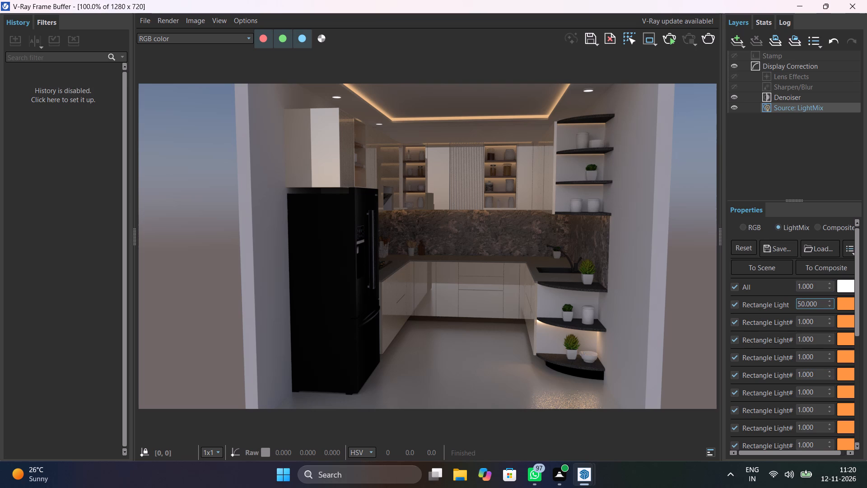
pyautogui.moveTo(823, 303); pyautogui.dragTo(761, 304)
pyautogui.write('60')
pyautogui.press('Return')
pyautogui.moveTo(820, 321); pyautogui.dragTo(765, 320)
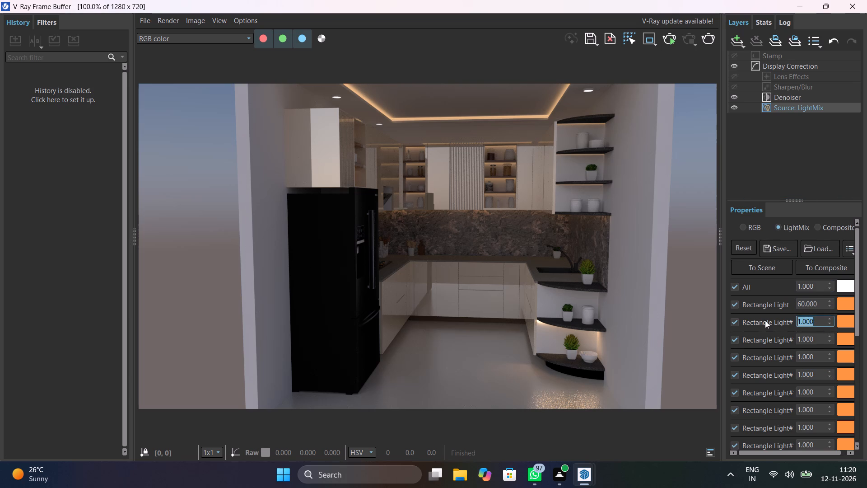
pyautogui.write('60')
pyautogui.press('Return')
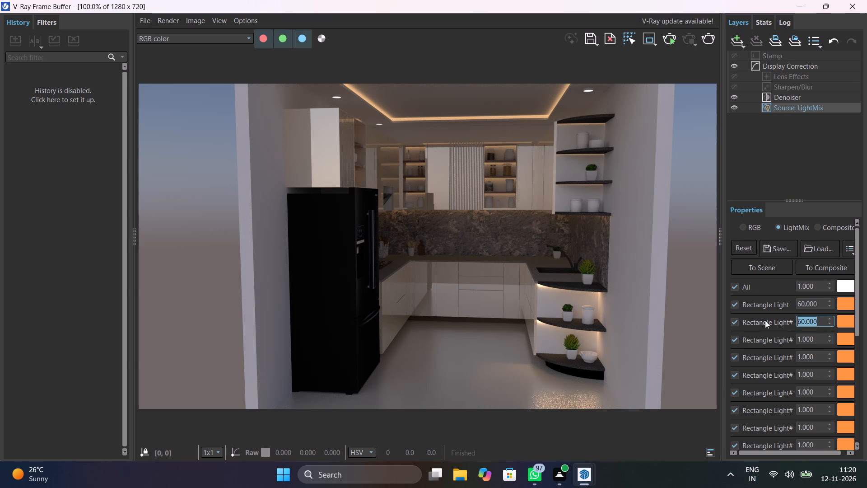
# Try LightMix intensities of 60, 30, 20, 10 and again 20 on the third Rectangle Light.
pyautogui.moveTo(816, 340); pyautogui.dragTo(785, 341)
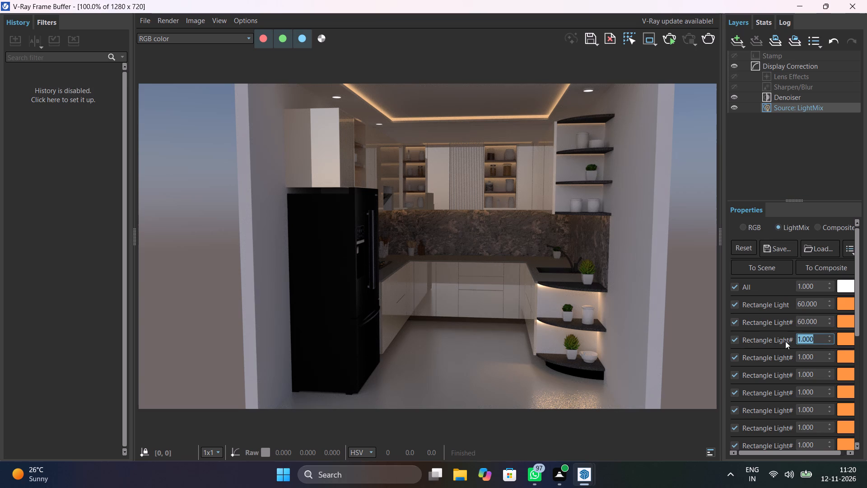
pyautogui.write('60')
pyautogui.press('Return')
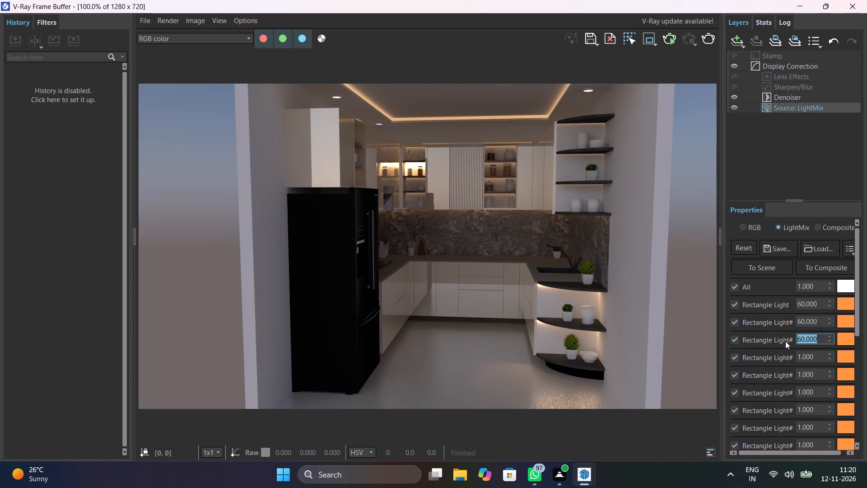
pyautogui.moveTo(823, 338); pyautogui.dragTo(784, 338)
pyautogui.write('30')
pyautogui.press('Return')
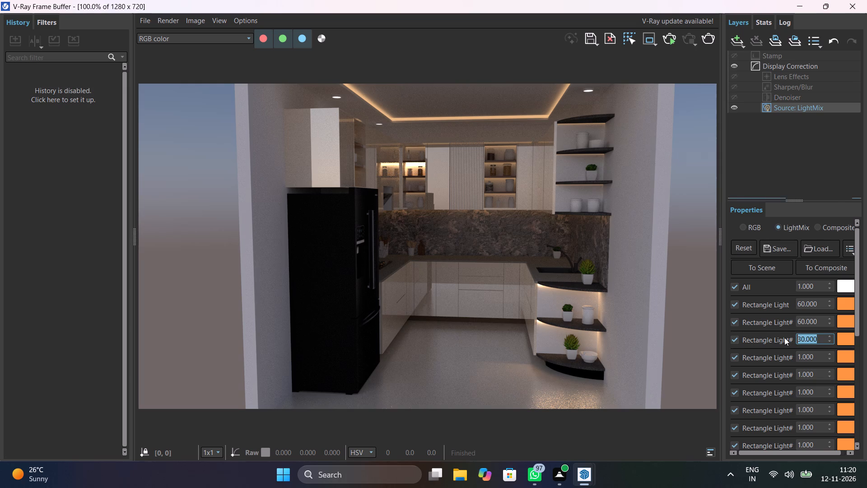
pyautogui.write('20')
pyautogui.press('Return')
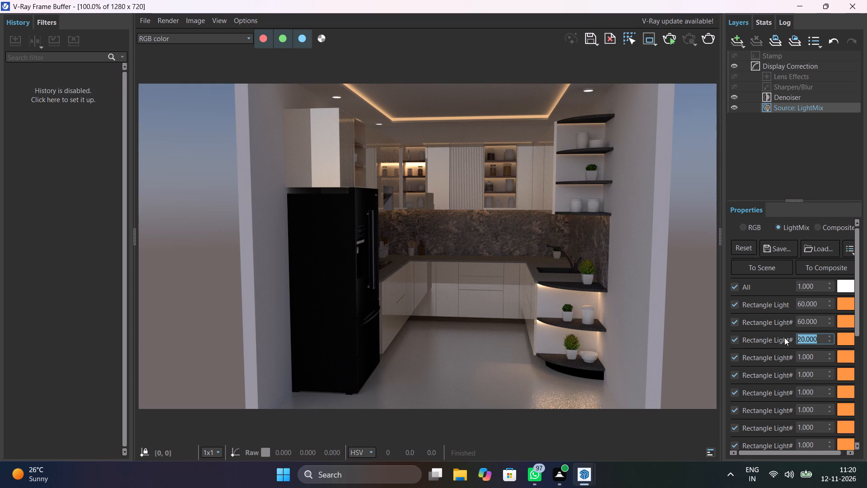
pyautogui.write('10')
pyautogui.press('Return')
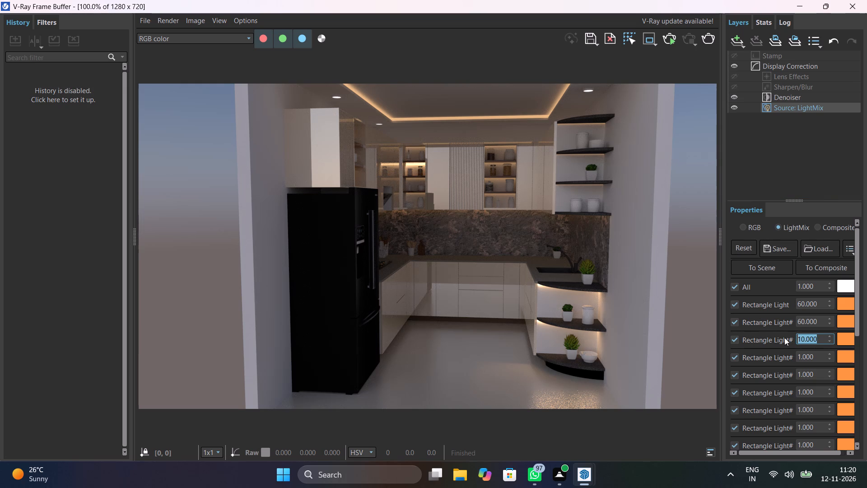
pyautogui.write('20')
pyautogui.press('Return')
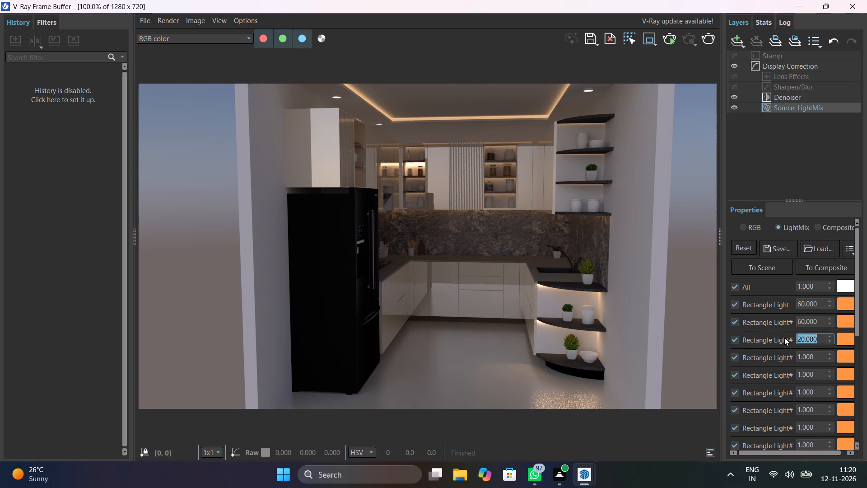
# Set the LightMix intensity of the third Rectangle Light to 15.
pyautogui.write('10')
pyautogui.press('BackSpace')
pyautogui.press('5')
pyautogui.press('Return')
# Try an intensity of 30 on the fourth Rectangle Light in LightMix, and settle on 15.
pyautogui.moveTo(819, 357); pyautogui.dragTo(785, 355)
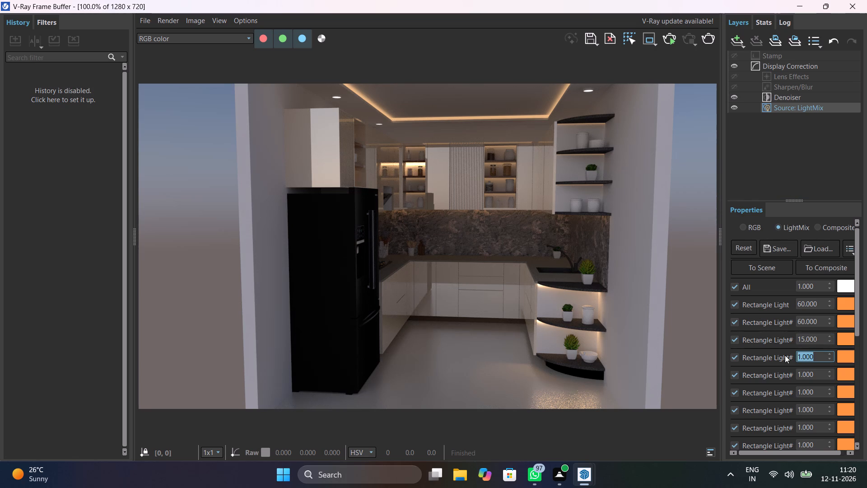
pyautogui.write('30')
pyautogui.press('Return')
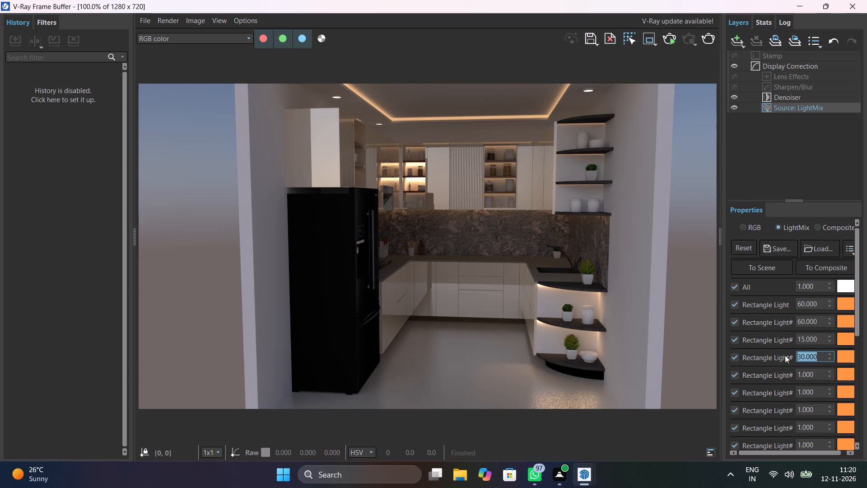
pyautogui.write('15')
pyautogui.press('Return')
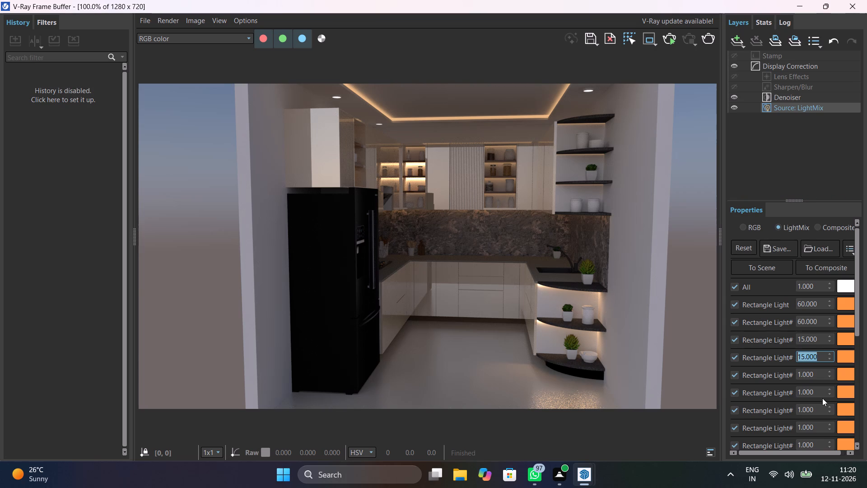
# Try an intensity of 15 on the fifth Rectangle Light in LightMix, and settle on 10.
pyautogui.moveTo(816, 373); pyautogui.dragTo(757, 374)
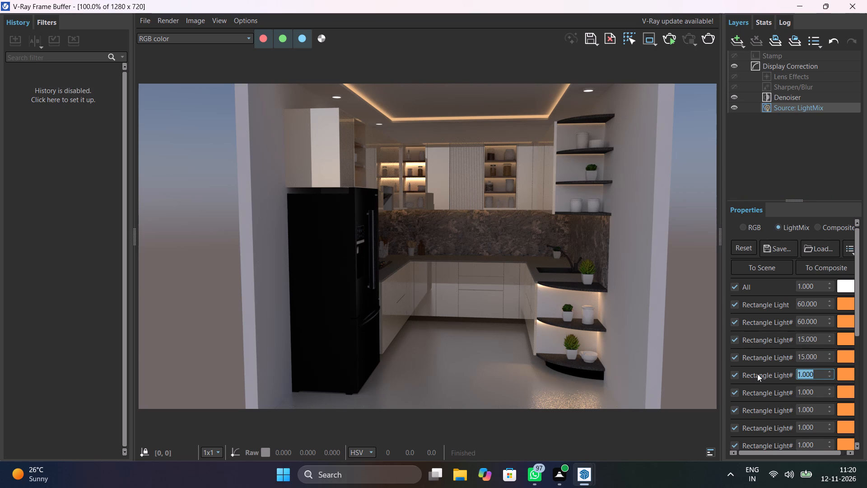
pyautogui.write('15')
pyautogui.press('Return')
pyautogui.write('10')
pyautogui.press('Return')
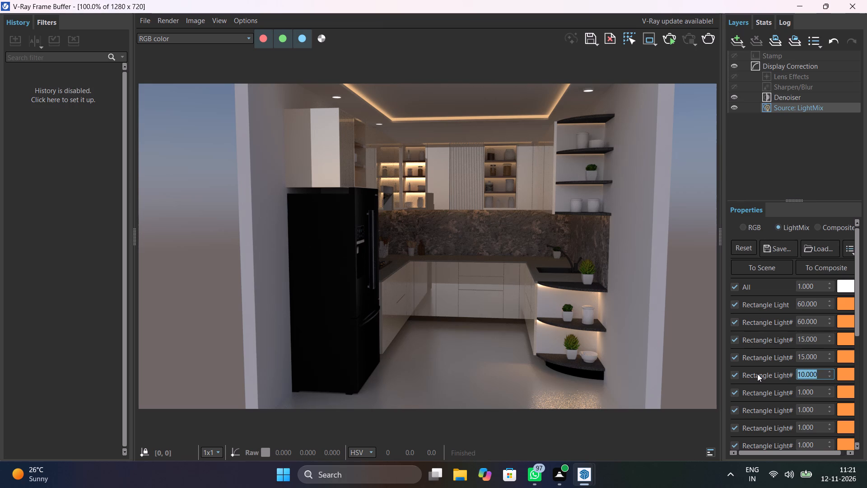
# Set the LightMix intensity of the sixth and seventh Rectangle Lights to 15 each.
pyautogui.moveTo(815, 391); pyautogui.dragTo(774, 392)
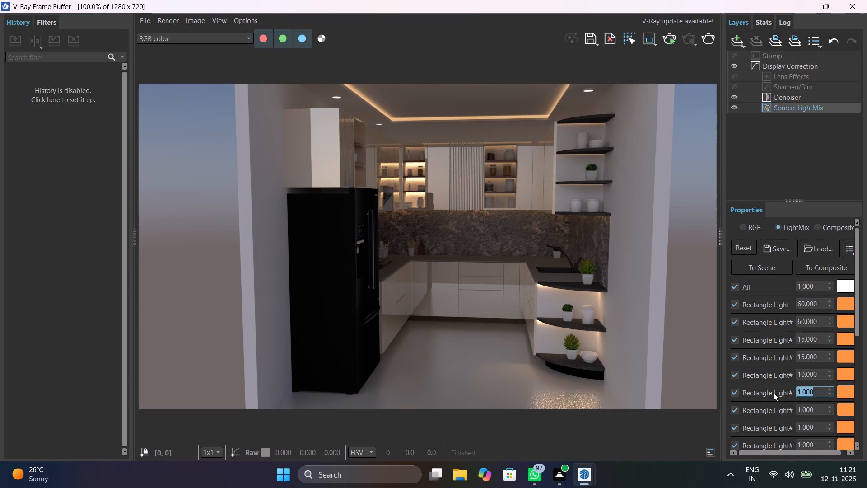
pyautogui.write('15')
pyautogui.press('Return')
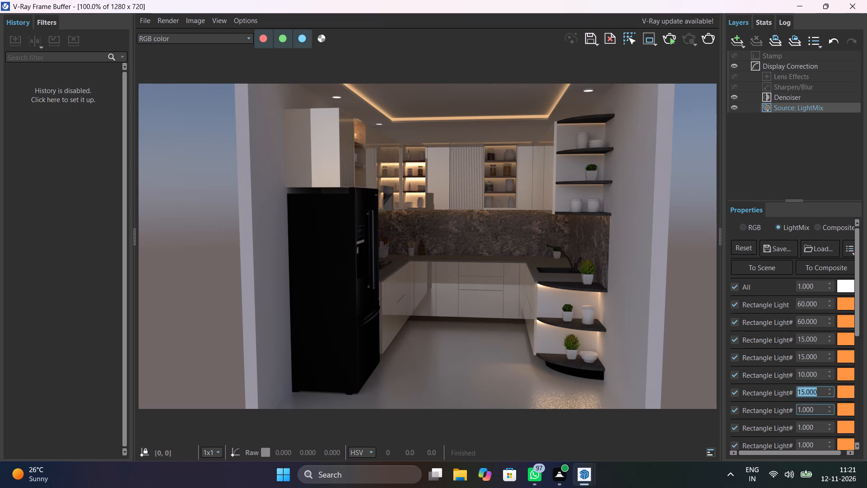
pyautogui.moveTo(816, 409); pyautogui.dragTo(761, 410)
pyautogui.write('15')
pyautogui.press('Return')
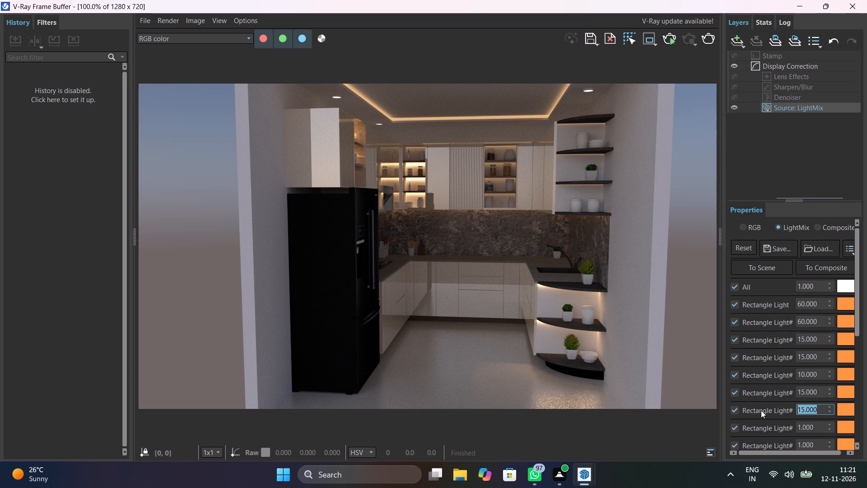
# Set the LightMix intensity of the eighth Rectangle Light to 15.
pyautogui.click(818, 430)
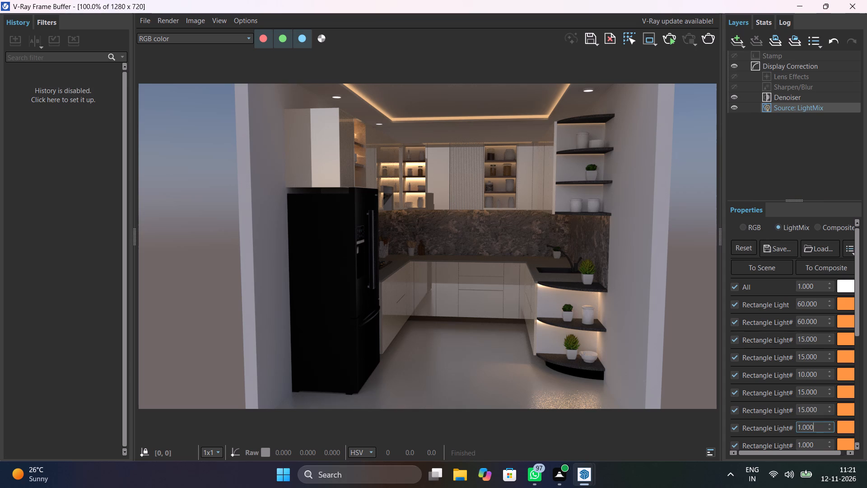
pyautogui.press('BackSpace')
pyautogui.press('BackSpace')
pyautogui.press('BackSpace')
pyautogui.press('BackSpace')
pyautogui.press('BackSpace')
pyautogui.press('BackSpace')
pyautogui.press('BackSpace')
pyautogui.press('BackSpace')
pyautogui.press('BackSpace')
pyautogui.press('BackSpace')
pyautogui.write('15')
pyautogui.press('Return')
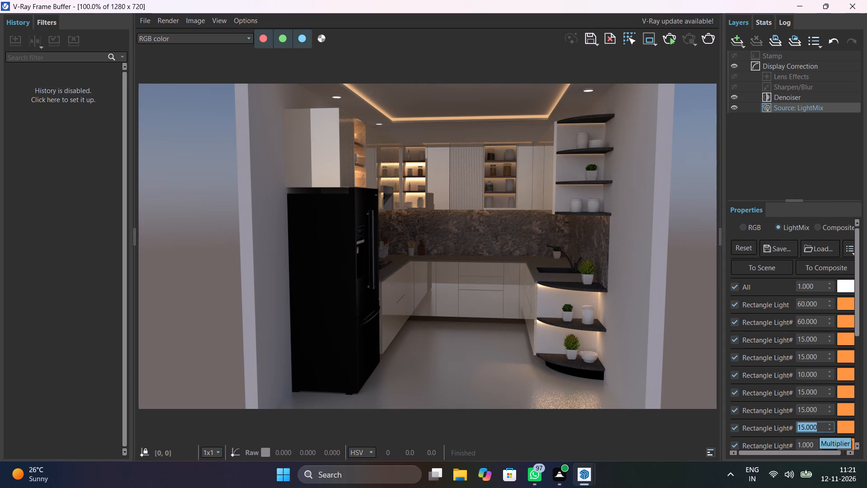
# Set the LightMix intensity of the ninth Rectangle Light to 15.
pyautogui.scroll(-2, 817, 429)
pyautogui.click(821, 388)
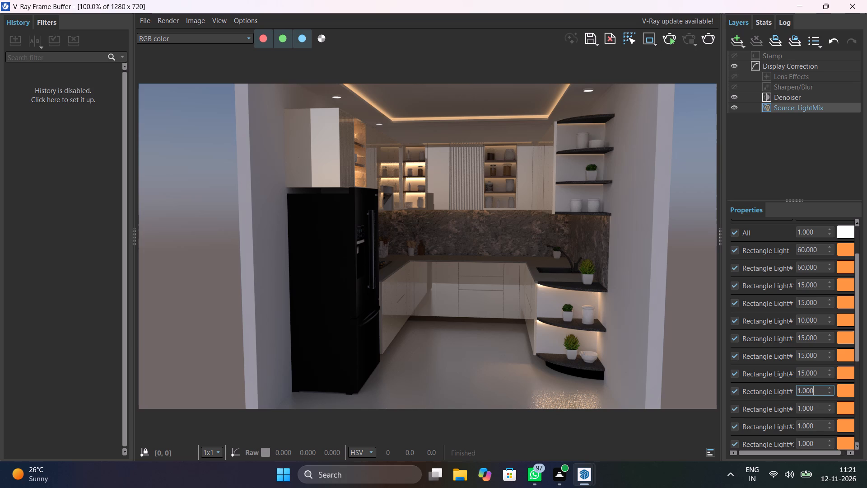
pyautogui.press('BackSpace')
pyautogui.press('BackSpace')
pyautogui.press('BackSpace')
pyautogui.press('BackSpace')
pyautogui.press('BackSpace')
pyautogui.press('BackSpace')
pyautogui.press('BackSpace')
pyautogui.press('BackSpace')
pyautogui.press('BackSpace')
pyautogui.press('BackSpace')
pyautogui.write('15')
pyautogui.press('Return')
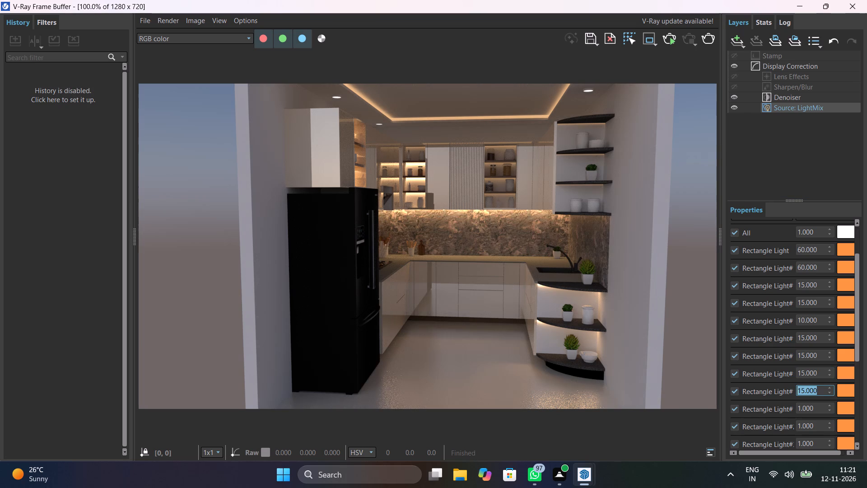
# Set the LightMix intensity of the tenth Rectangle Light to 15.
pyautogui.click(817, 409)
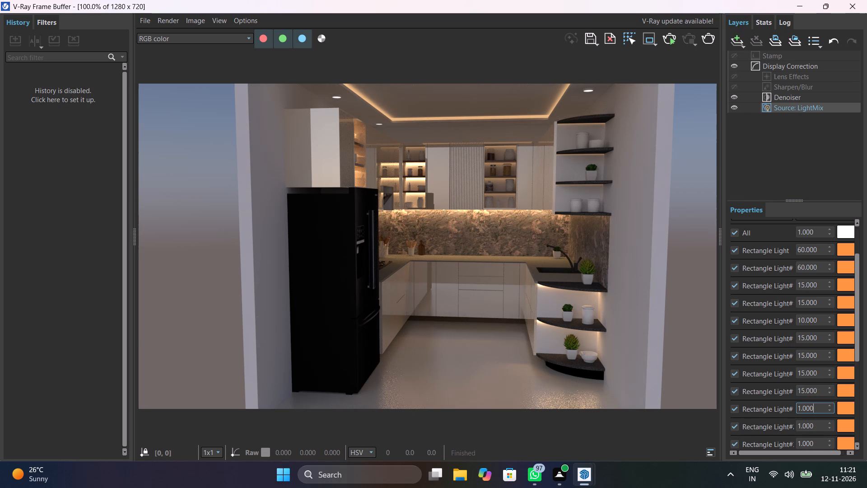
pyautogui.press('BackSpace')
pyautogui.press('BackSpace')
pyautogui.press('BackSpace')
pyautogui.press('BackSpace')
pyautogui.press('BackSpace')
pyautogui.press('BackSpace')
pyautogui.press('BackSpace')
pyautogui.press('BackSpace')
pyautogui.press('BackSpace')
pyautogui.press('BackSpace')
pyautogui.press('BackSpace')
pyautogui.press('BackSpace')
pyautogui.press('BackSpace')
pyautogui.press('BackSpace')
pyautogui.write('15')
pyautogui.press('Return')
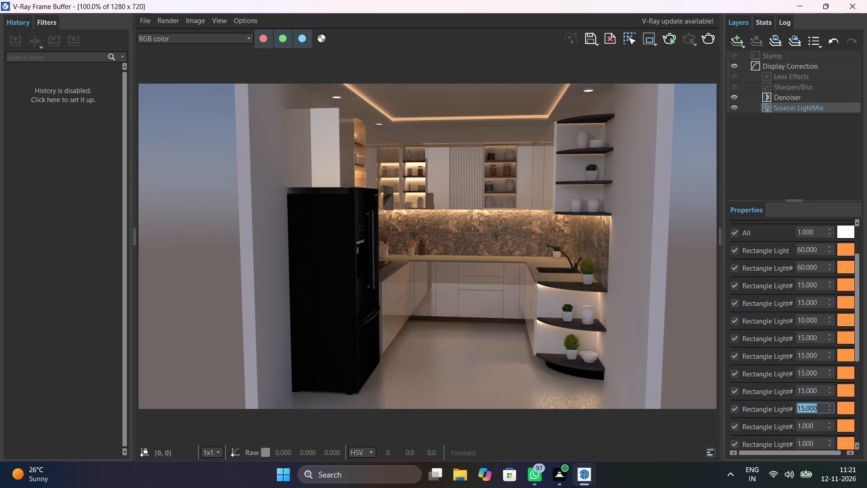
# Set the LightMix intensity of the eleventh Rectangle Light to 15.
pyautogui.click(820, 424)
pyautogui.write('15')
pyautogui.press('BackSpace')
pyautogui.press('BackSpace')
pyautogui.press('BackSpace')
pyautogui.press('BackSpace')
pyautogui.press('BackSpace')
pyautogui.press('BackSpace')
pyautogui.press('BackSpace')
pyautogui.press('BackSpace')
pyautogui.press('BackSpace')
pyautogui.press('BackSpace')
pyautogui.press('BackSpace')
pyautogui.write('15')
pyautogui.press('Return')
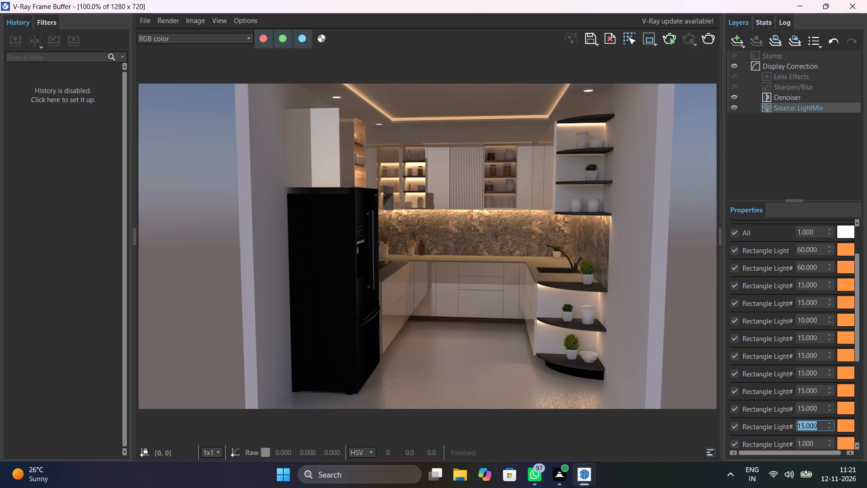
# Set the LightMix intensities of the twelfth and thirteenth Rectangle Lights to 15 each.
pyautogui.scroll(-2, 817, 442)
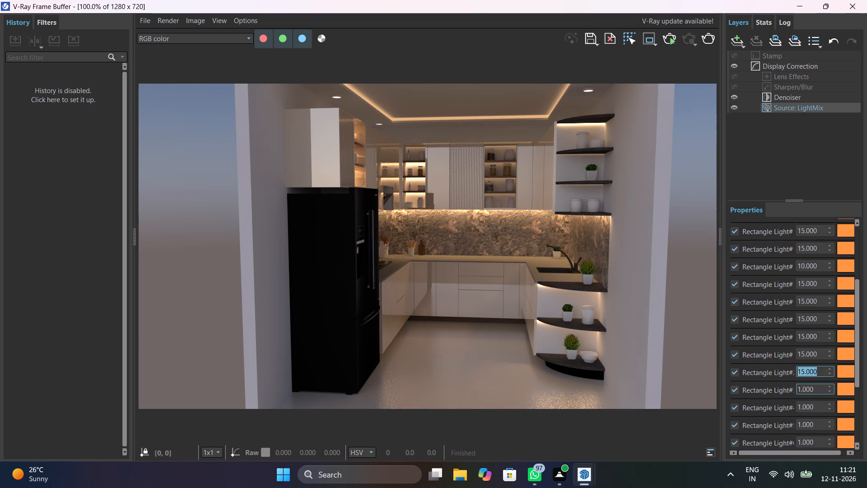
pyautogui.scroll(-1, 817, 442)
pyautogui.moveTo(820, 360); pyautogui.dragTo(766, 353)
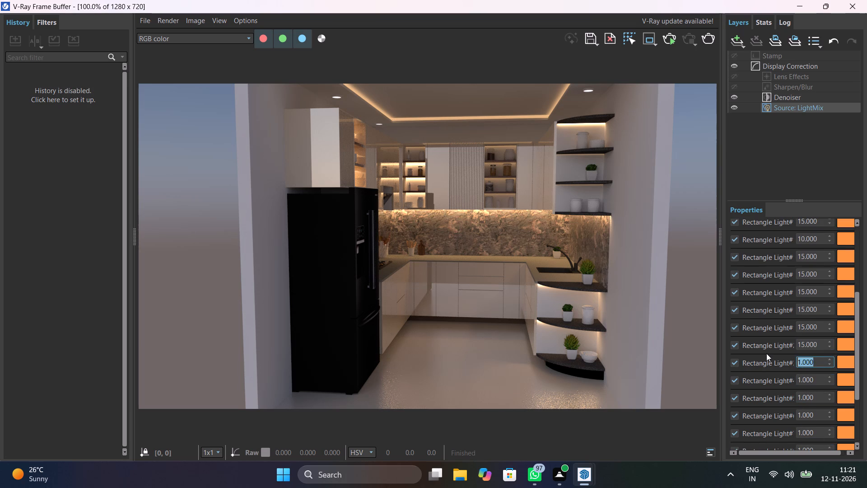
pyautogui.write('15')
pyautogui.press('Return')
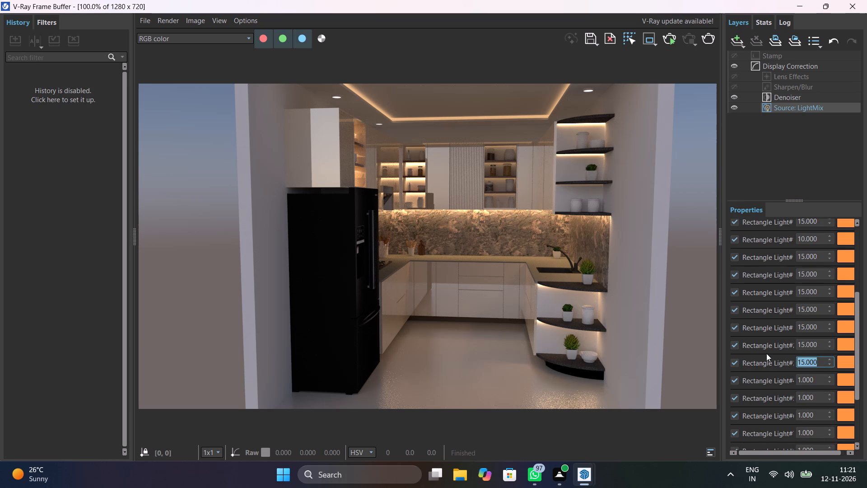
pyautogui.moveTo(815, 383); pyautogui.dragTo(755, 383)
pyautogui.write('15')
pyautogui.press('Return')
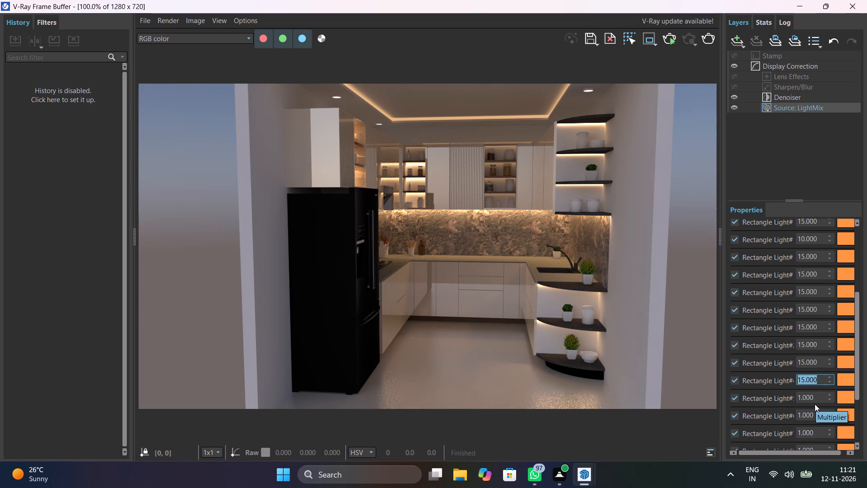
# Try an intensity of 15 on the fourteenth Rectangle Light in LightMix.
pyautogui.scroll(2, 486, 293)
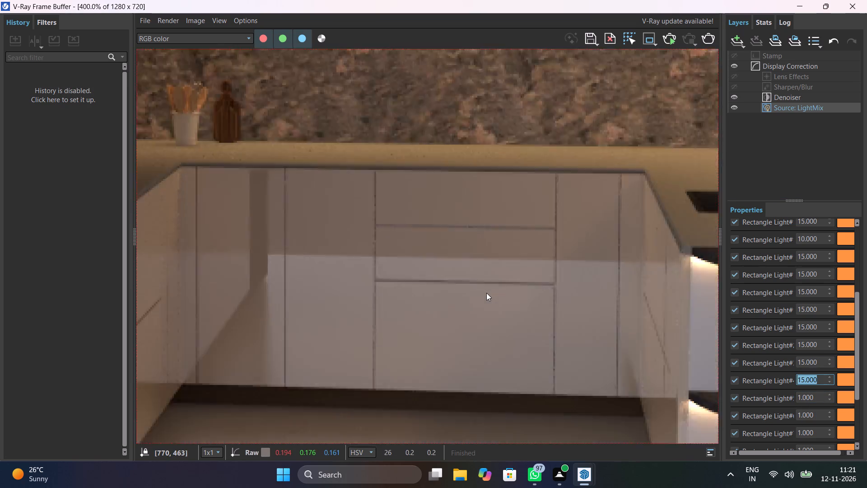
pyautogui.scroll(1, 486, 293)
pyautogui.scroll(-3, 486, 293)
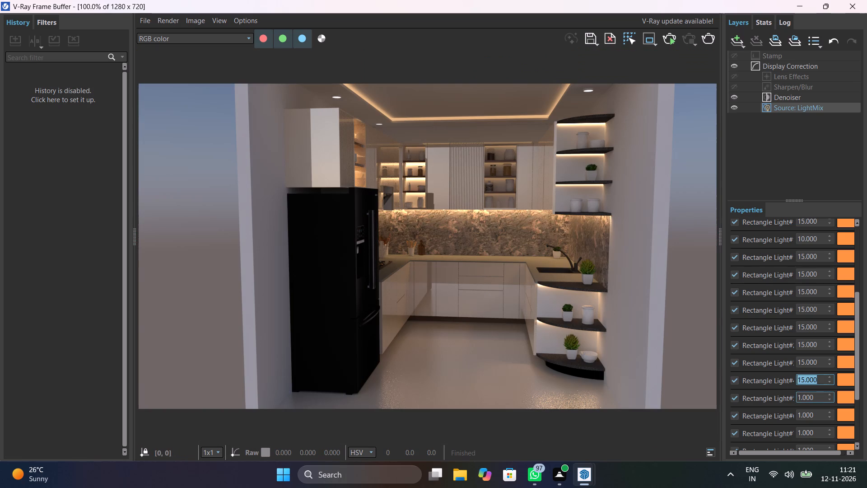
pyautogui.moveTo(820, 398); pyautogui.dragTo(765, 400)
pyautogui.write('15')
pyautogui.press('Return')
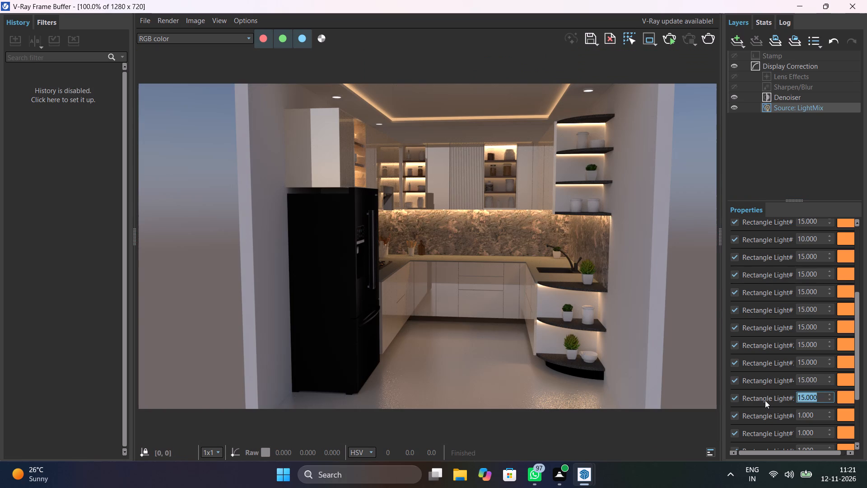
# Try an intensity of 15 on the fifteenth Rectangle Light in LightMix, and settle on 10.
pyautogui.click(820, 412)
pyautogui.press('BackSpace')
pyautogui.press('BackSpace')
pyautogui.press('BackSpace')
pyautogui.press('BackSpace')
pyautogui.press('BackSpace')
pyautogui.press('BackSpace')
pyautogui.press('BackSpace')
pyautogui.press('BackSpace')
pyautogui.press('BackSpace')
pyautogui.press('BackSpace')
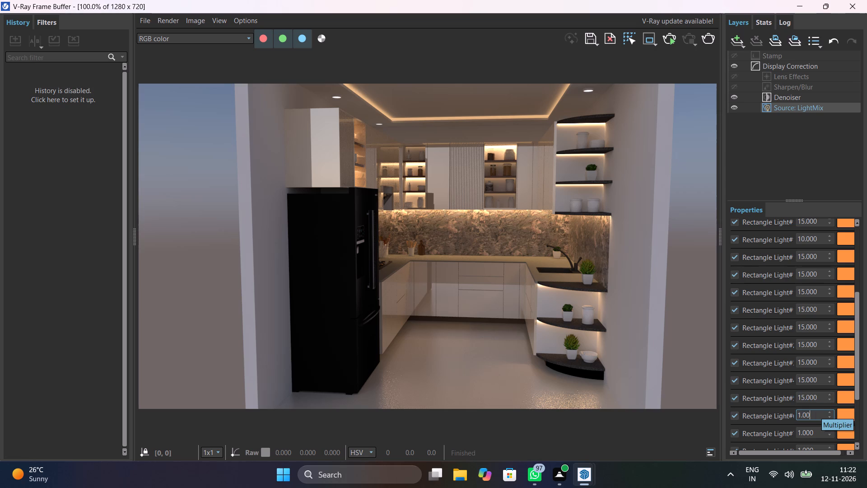
pyautogui.write('15')
pyautogui.press('Return')
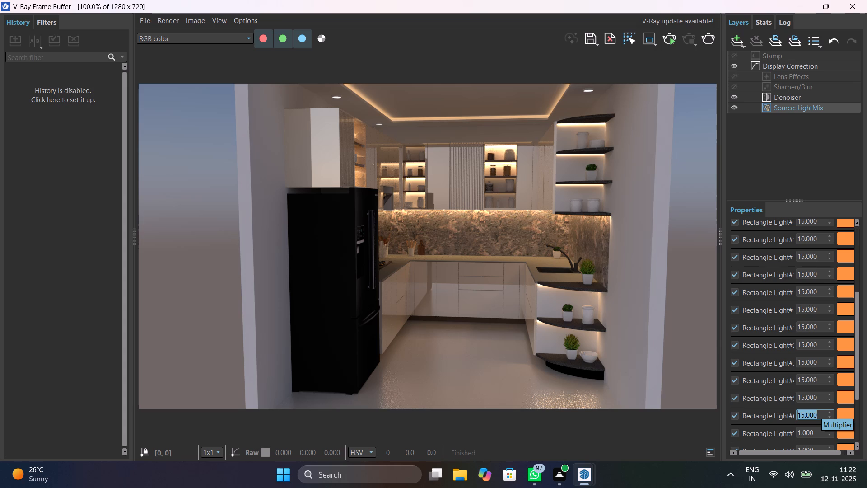
pyautogui.write('10')
pyautogui.press('Return')
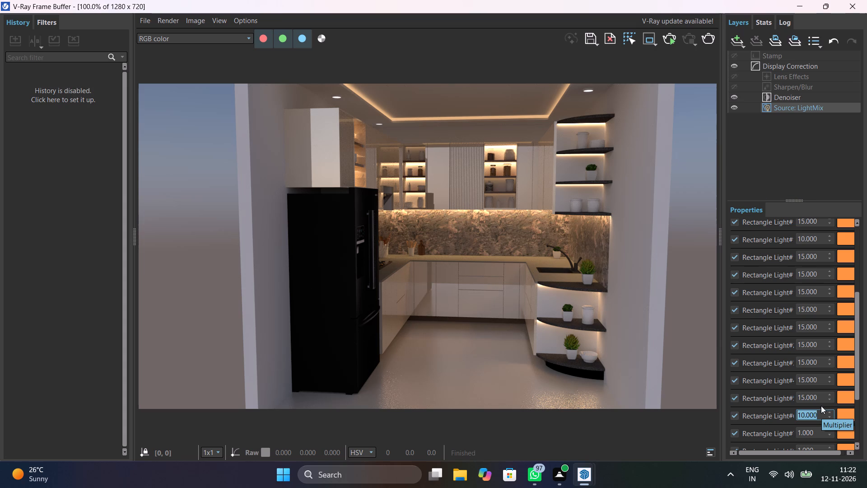
# Set the LightMix intensity of the fourteenth Rectangle Light to 10.
pyautogui.moveTo(821, 400); pyautogui.dragTo(788, 399)
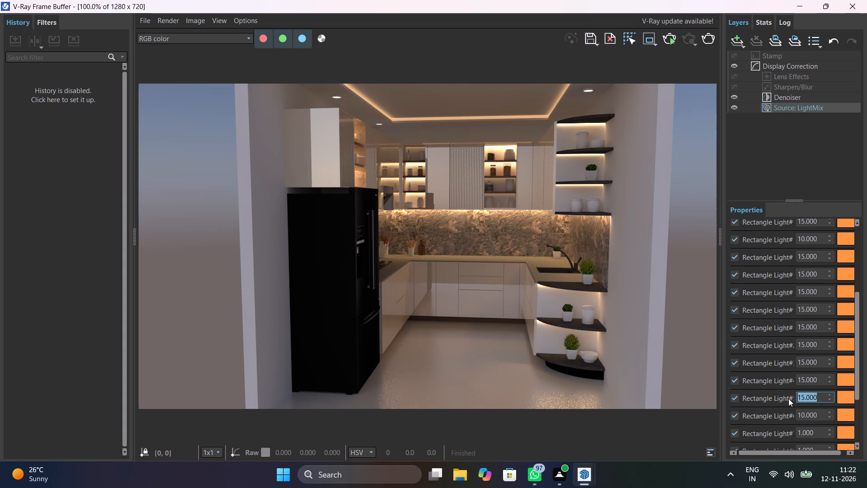
pyautogui.write('10')
pyautogui.press('Return')
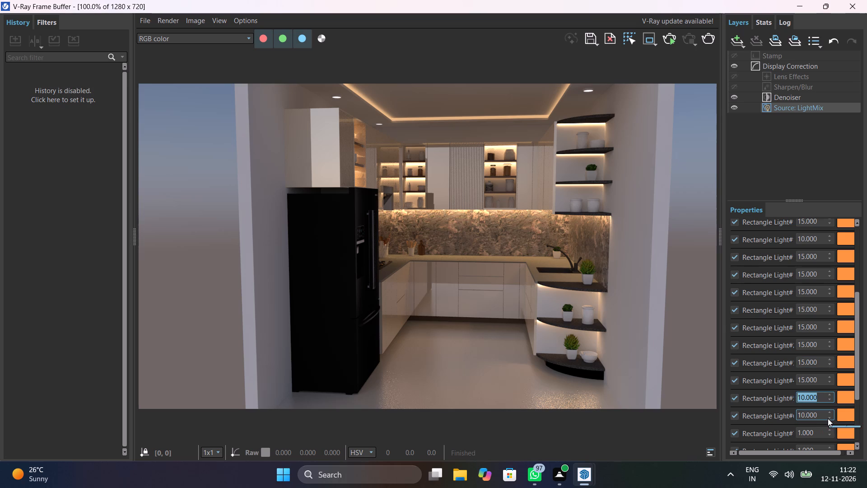
# Set the LightMix intensity of the sixteenth Rectangle Light to 10.
pyautogui.click(817, 430)
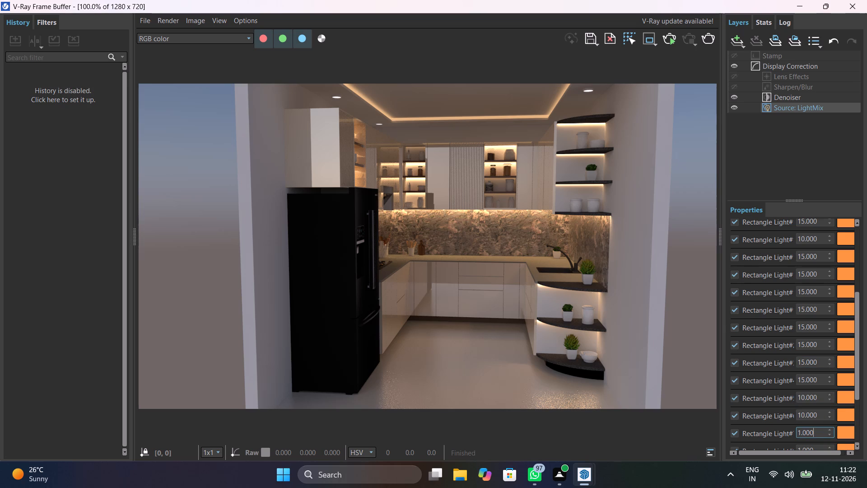
pyautogui.press('BackSpace')
pyautogui.press('BackSpace')
pyautogui.press('BackSpace')
pyautogui.press('BackSpace')
pyautogui.press('BackSpace')
pyautogui.press('BackSpace')
pyautogui.press('BackSpace')
pyautogui.press('BackSpace')
pyautogui.press('BackSpace')
pyautogui.press('BackSpace')
pyautogui.press('BackSpace')
pyautogui.press('BackSpace')
pyautogui.press('BackSpace')
pyautogui.press('BackSpace')
pyautogui.write('10')
pyautogui.press('Return')
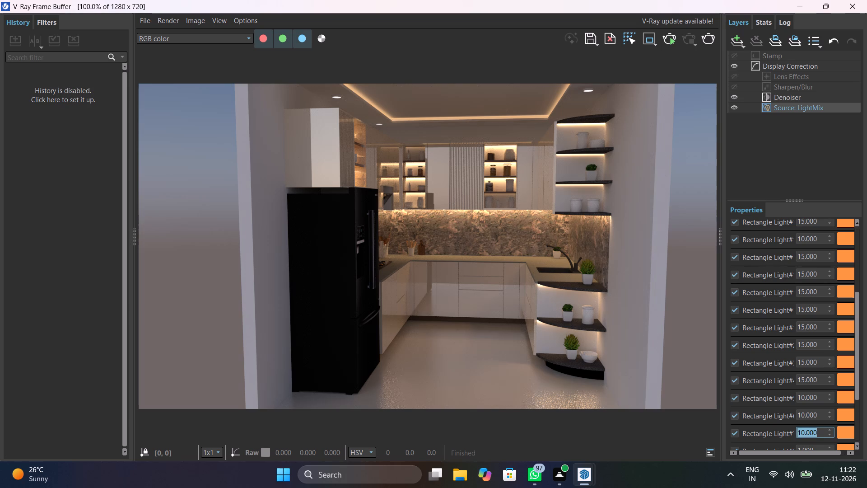
# Set the LightMix intensity of the seventeenth Rectangle Light to 10.
pyautogui.scroll(-1, 817, 430)
pyautogui.moveTo(818, 425); pyautogui.dragTo(768, 427)
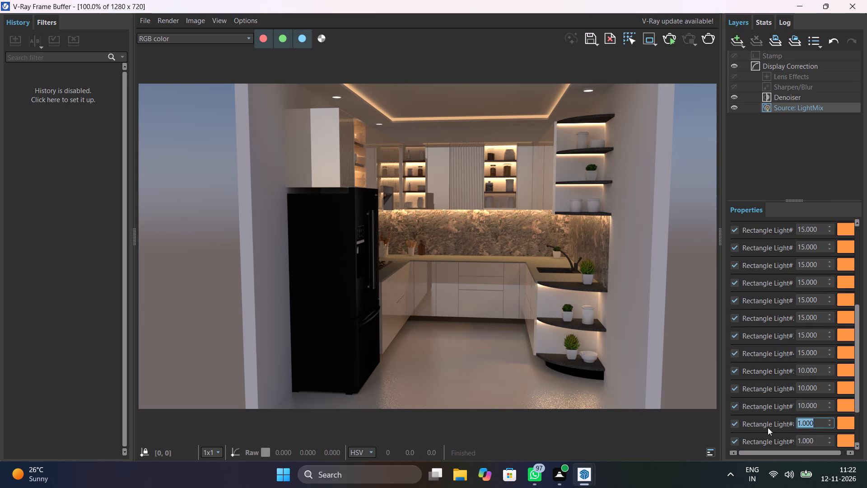
pyautogui.write('10')
pyautogui.press('Return')
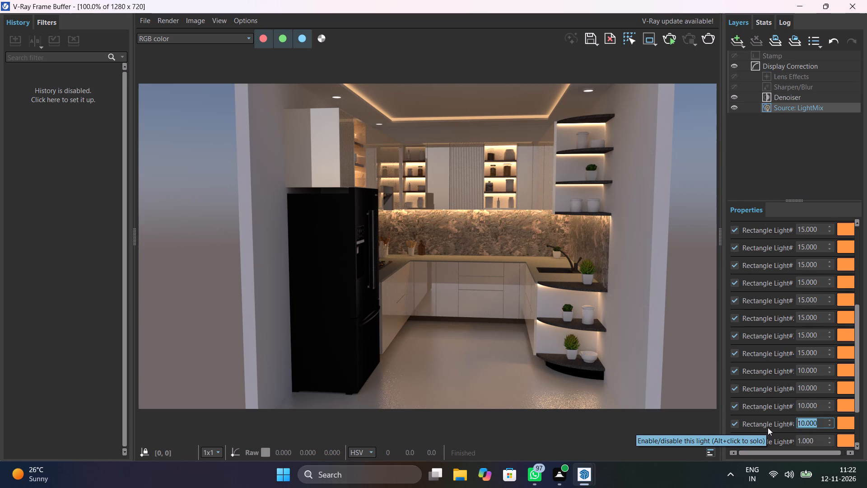
# Set the LightMix intensity of the fifth Rectangle Light to 15.
pyautogui.scroll(1, 803, 239)
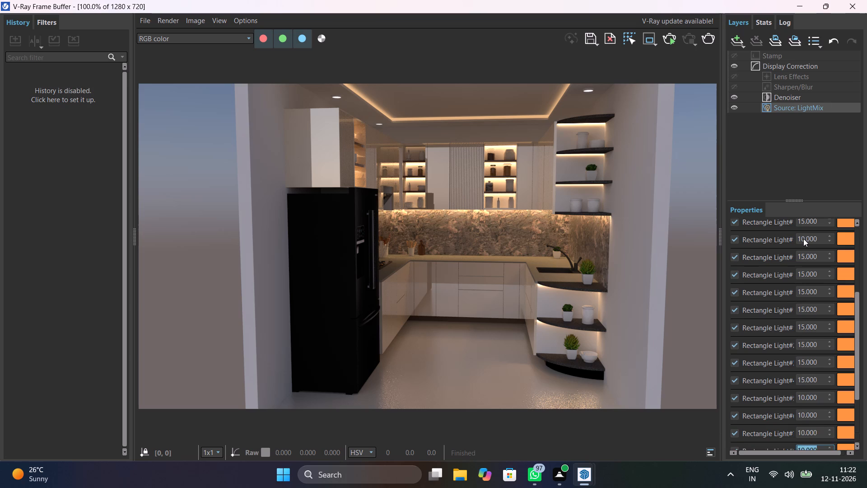
pyautogui.scroll(1, 803, 239)
pyautogui.moveTo(821, 265); pyautogui.dragTo(794, 265)
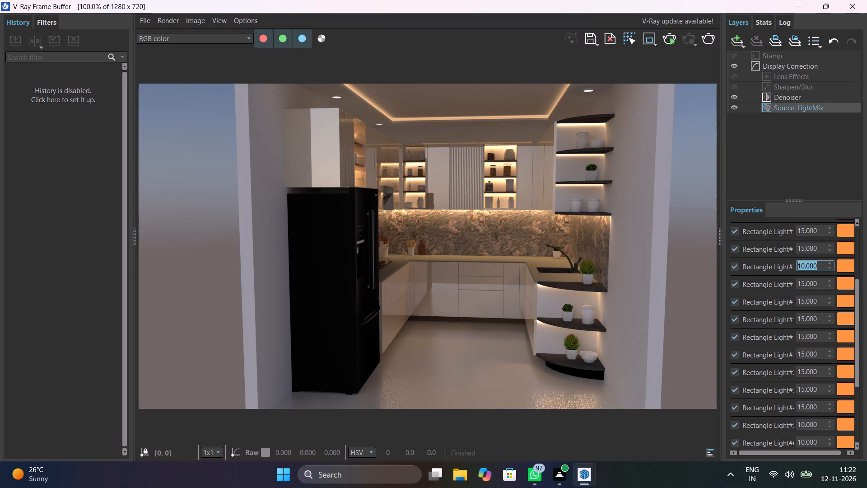
pyautogui.moveTo(794, 265); pyautogui.dragTo(777, 265)
pyautogui.write('15')
pyautogui.press('Return')
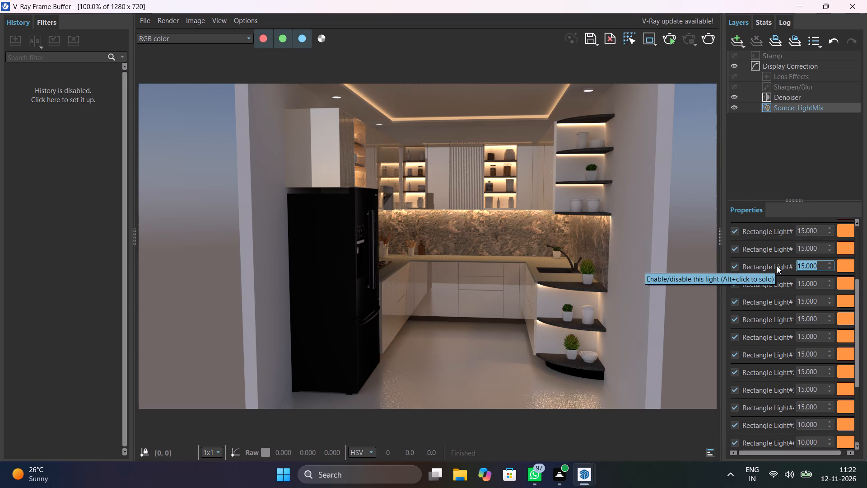
# Try an intensity of 20 on the third Rectangle Light in LightMix, and settle on 30.
pyautogui.scroll(2, 777, 266)
pyautogui.scroll(2, 824, 263)
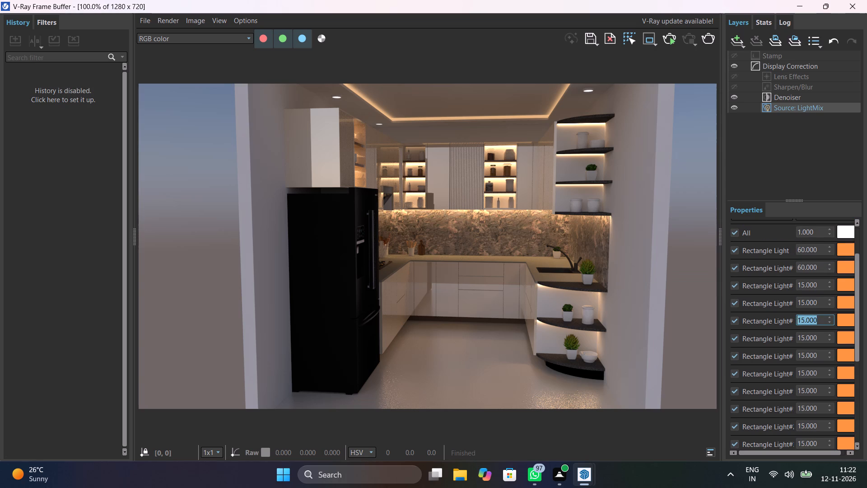
pyautogui.scroll(1, 821, 267)
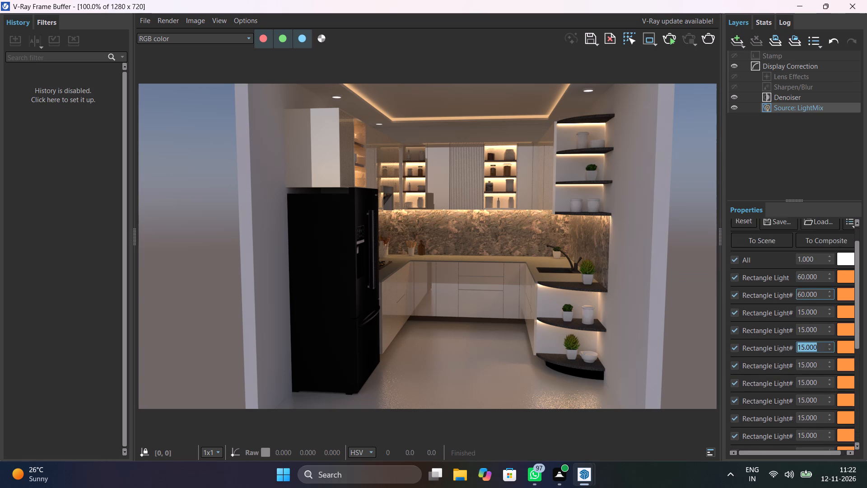
pyautogui.scroll(-1, 821, 267)
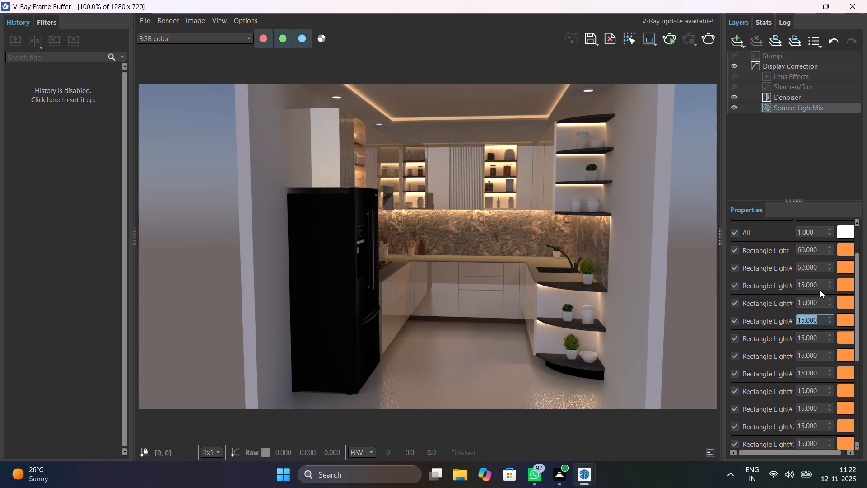
pyautogui.moveTo(820, 286); pyautogui.dragTo(760, 285)
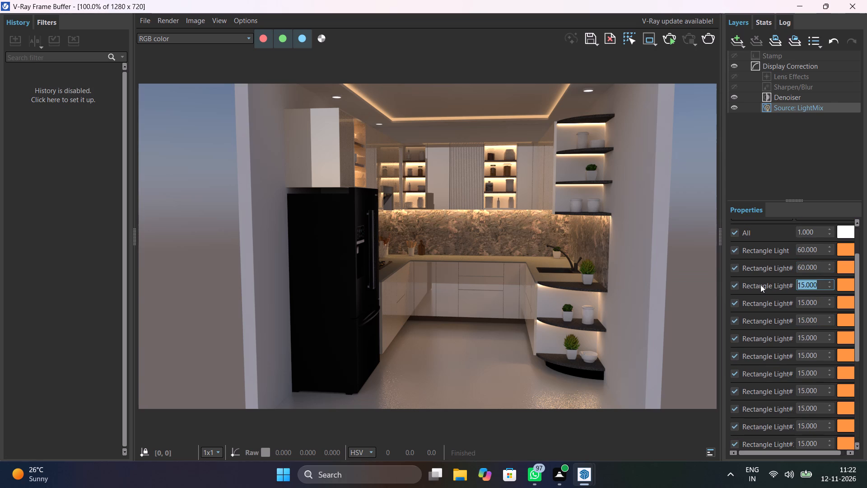
pyautogui.write('20')
pyautogui.press('Return')
pyautogui.write('30')
pyautogui.press('Return')
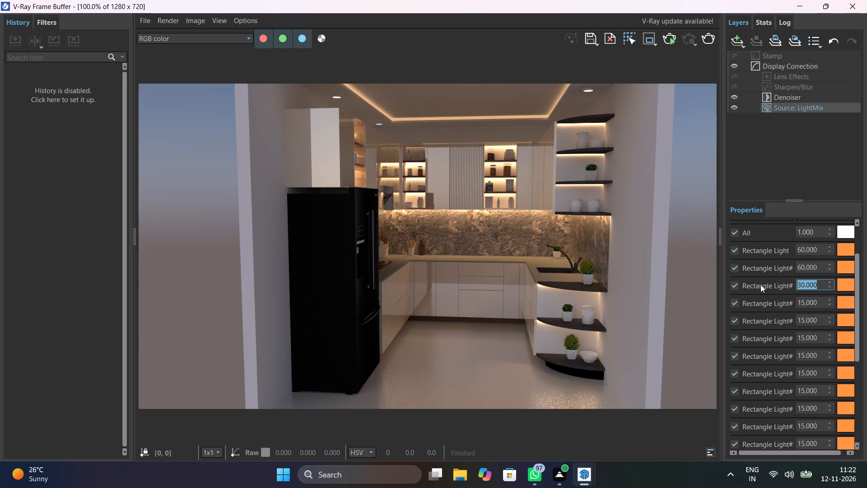
# Set the LightMix intensity of the third Rectangle Light to 15.
pyautogui.write('15')
pyautogui.press('Return')
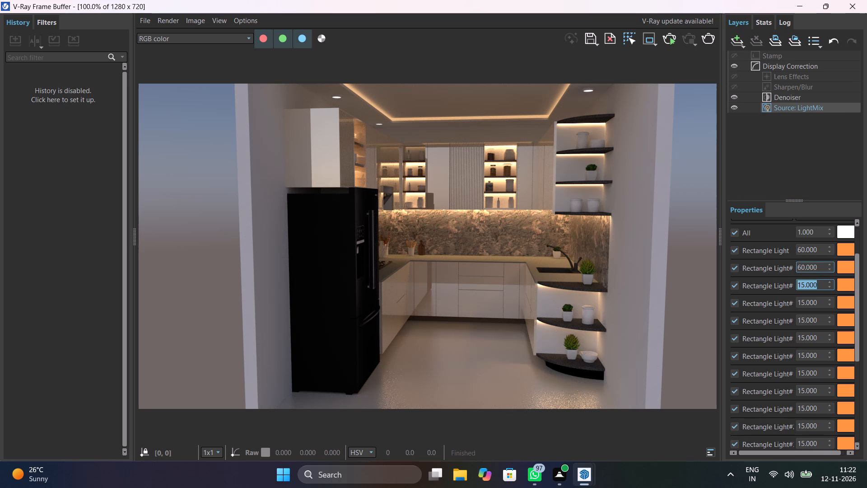
# Try an intensity of 15 on the second Rectangle Light in LightMix, and settle on 20.
pyautogui.moveTo(811, 266); pyautogui.dragTo(790, 268)
pyautogui.write('15')
pyautogui.press('BackSpace')
pyautogui.write('15')
pyautogui.press('Right')
pyautogui.press('Right')
pyautogui.press('Right')
pyautogui.press('BackSpace')
pyautogui.press('BackSpace')
pyautogui.press('BackSpace')
pyautogui.write('15')
pyautogui.press('Return')
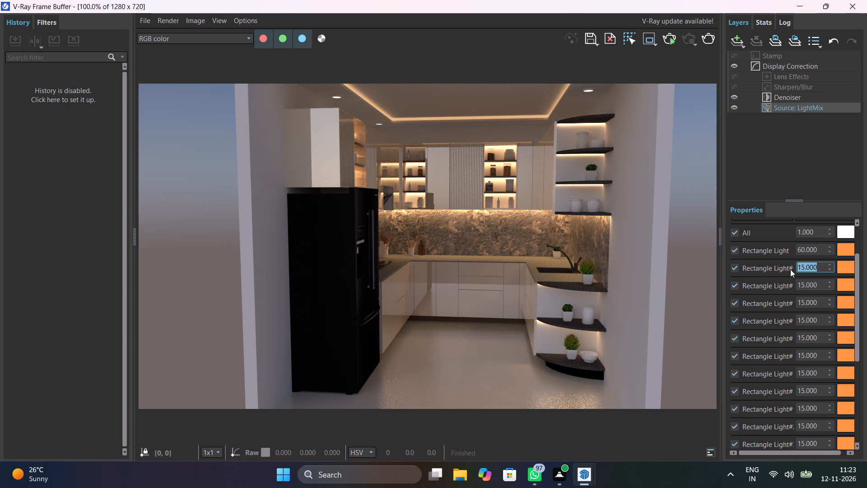
pyautogui.write('20')
pyautogui.press('Return')
# Set the LightMix intensities of the last two Rectangle Lights in the list to 15 each.
pyautogui.scroll(-12, 784, 314)
pyautogui.scroll(-5, 814, 372)
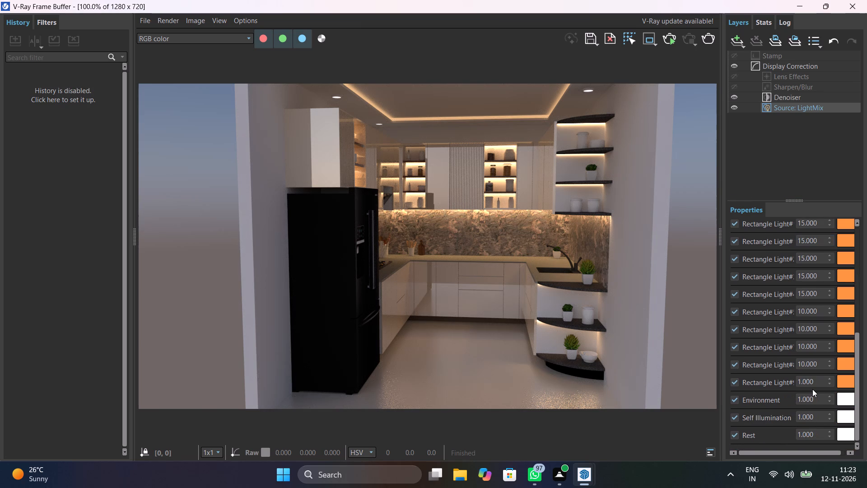
pyautogui.moveTo(817, 384); pyautogui.dragTo(756, 384)
pyautogui.write('15')
pyautogui.press('Return')
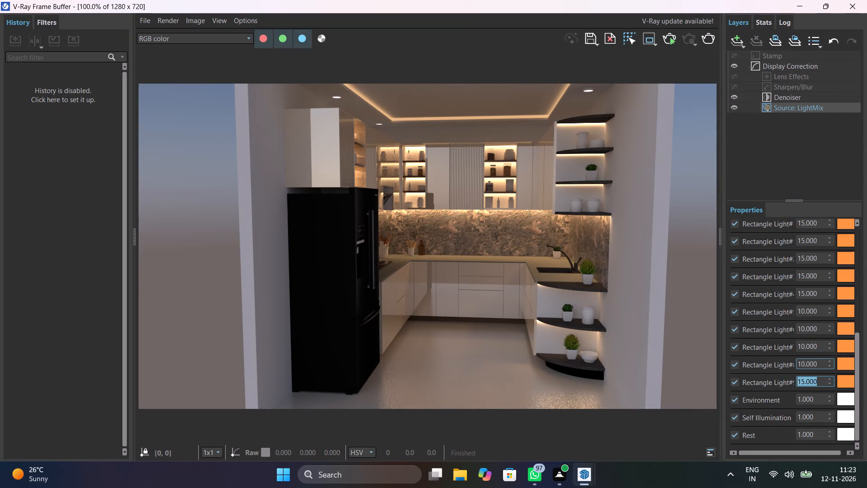
pyautogui.moveTo(823, 364); pyautogui.dragTo(771, 365)
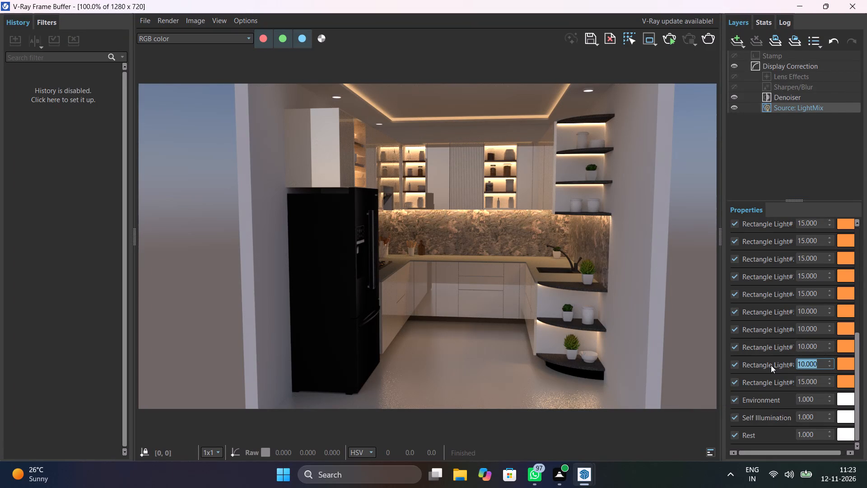
pyautogui.write('15')
pyautogui.press('Return')
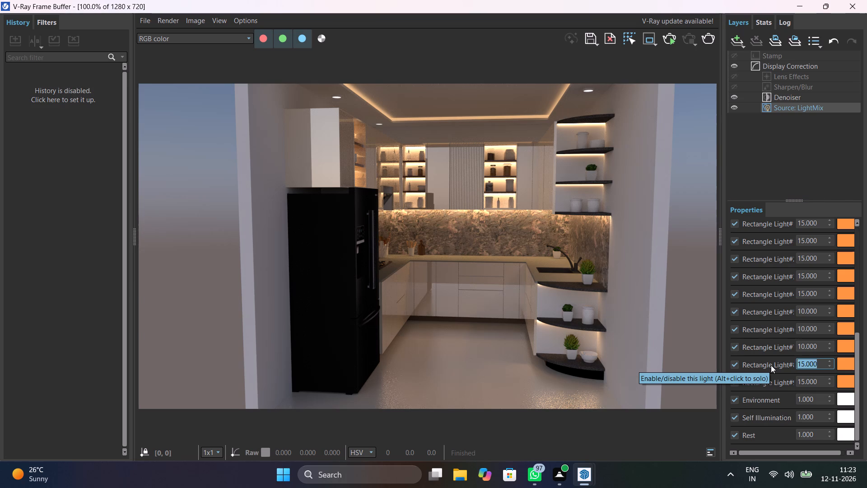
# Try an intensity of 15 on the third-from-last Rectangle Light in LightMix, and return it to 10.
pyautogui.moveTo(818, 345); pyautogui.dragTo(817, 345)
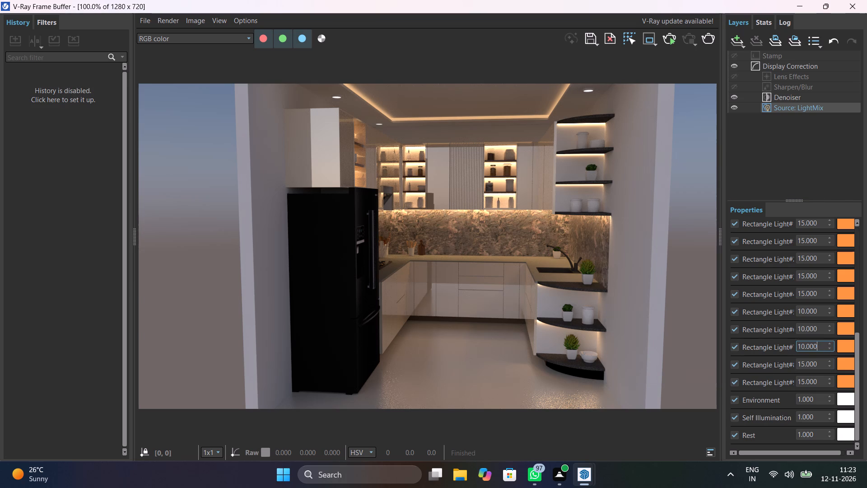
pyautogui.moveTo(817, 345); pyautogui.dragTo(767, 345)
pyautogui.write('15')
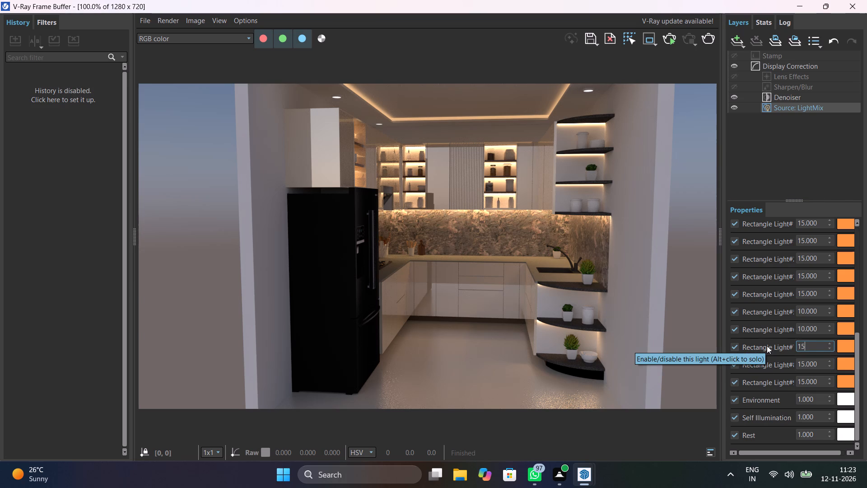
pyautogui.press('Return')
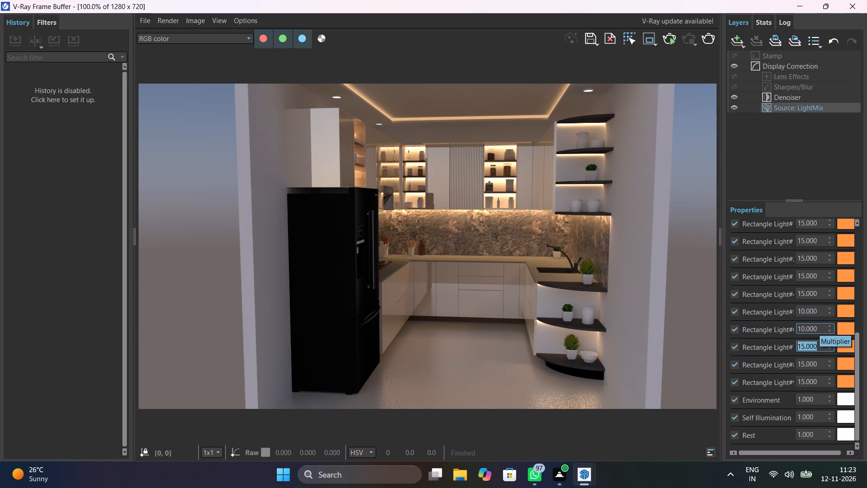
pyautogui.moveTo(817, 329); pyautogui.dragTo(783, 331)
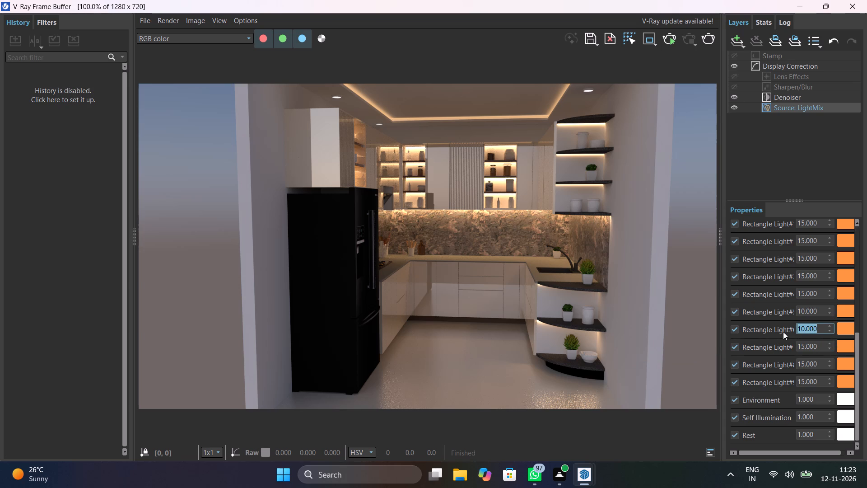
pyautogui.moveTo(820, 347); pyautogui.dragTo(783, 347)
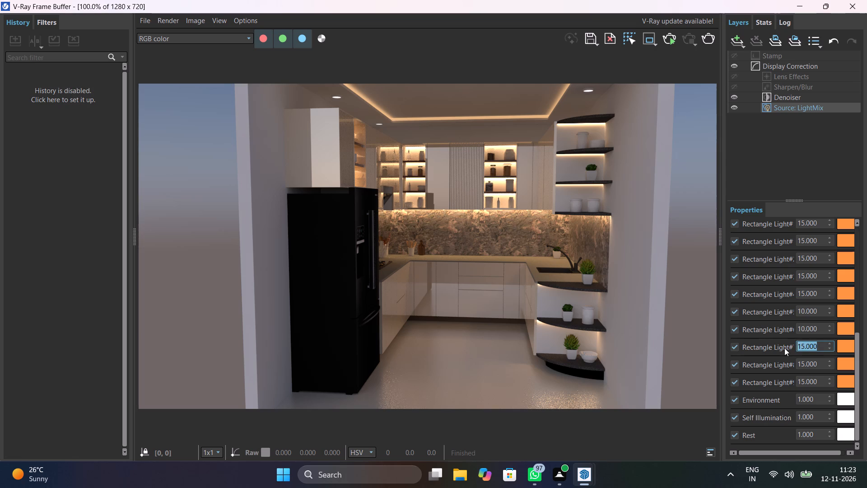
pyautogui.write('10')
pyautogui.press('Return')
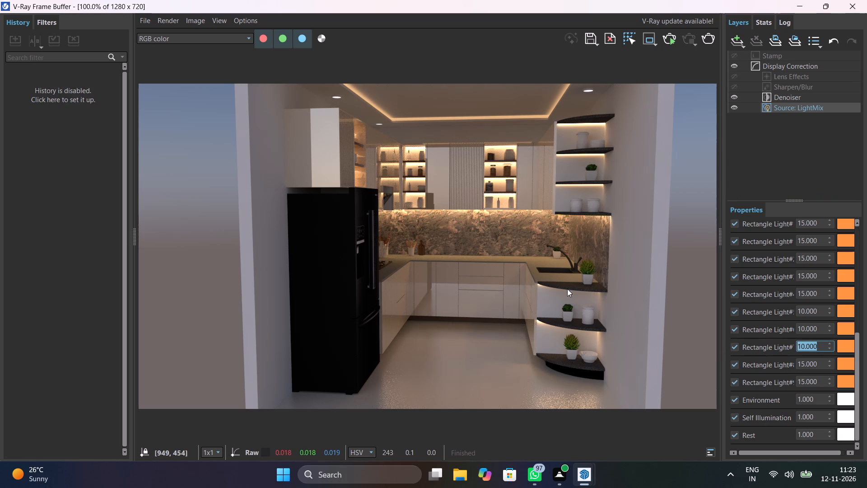
# Switch the Environment light off and back on in LightMix to compare its effect on the render.
pyautogui.moveTo(567, 288); pyautogui.dragTo(637, 309, button='middle')
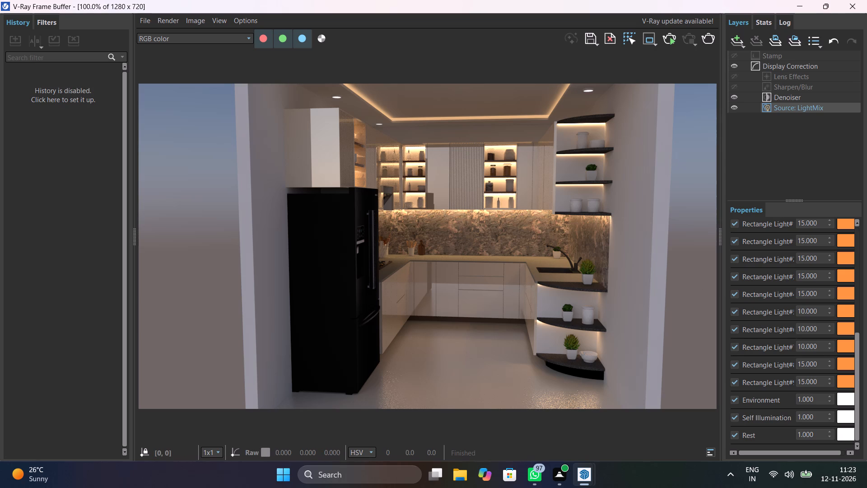
pyautogui.scroll(-2, 814, 401)
pyautogui.click(736, 400)
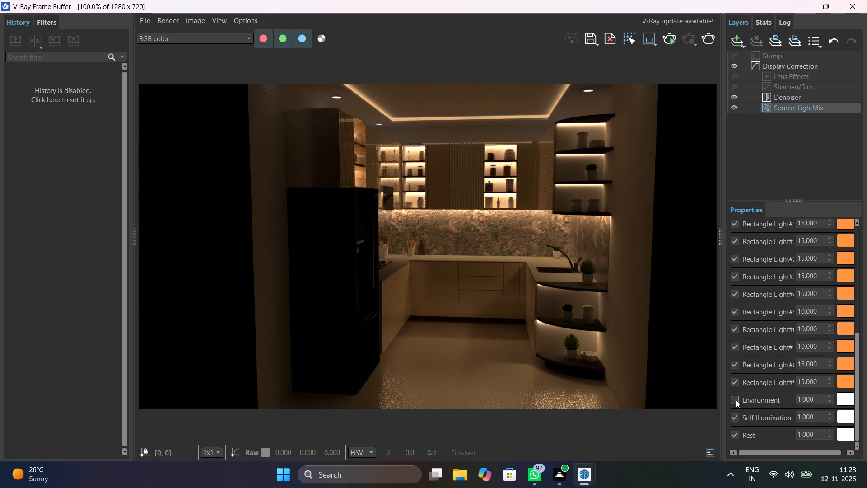
pyautogui.click(736, 400)
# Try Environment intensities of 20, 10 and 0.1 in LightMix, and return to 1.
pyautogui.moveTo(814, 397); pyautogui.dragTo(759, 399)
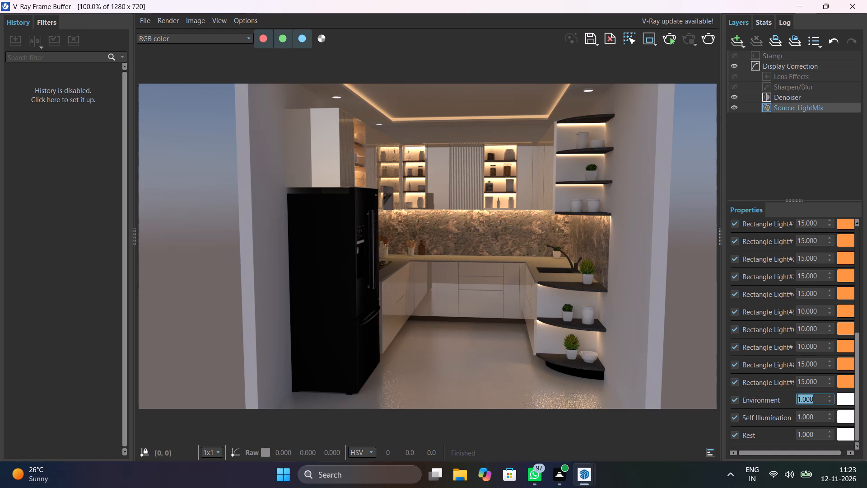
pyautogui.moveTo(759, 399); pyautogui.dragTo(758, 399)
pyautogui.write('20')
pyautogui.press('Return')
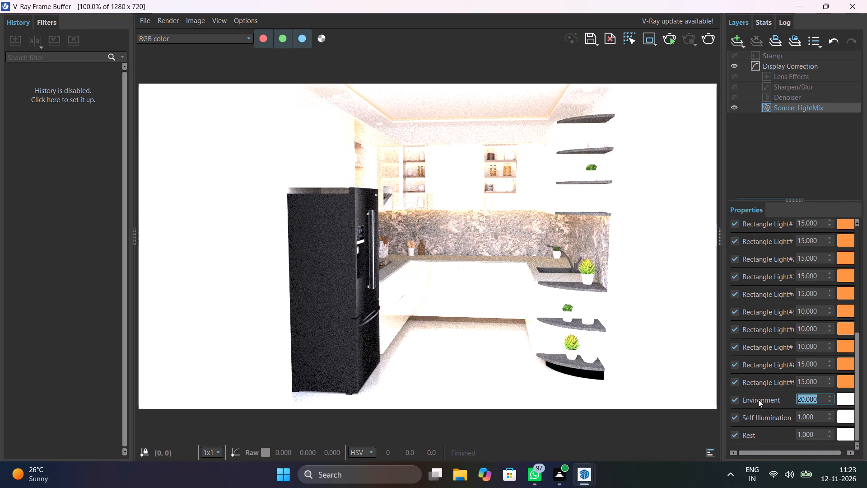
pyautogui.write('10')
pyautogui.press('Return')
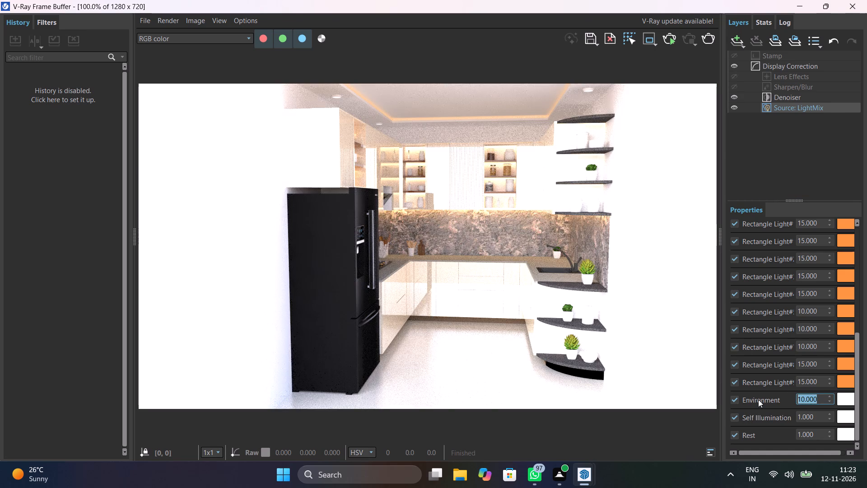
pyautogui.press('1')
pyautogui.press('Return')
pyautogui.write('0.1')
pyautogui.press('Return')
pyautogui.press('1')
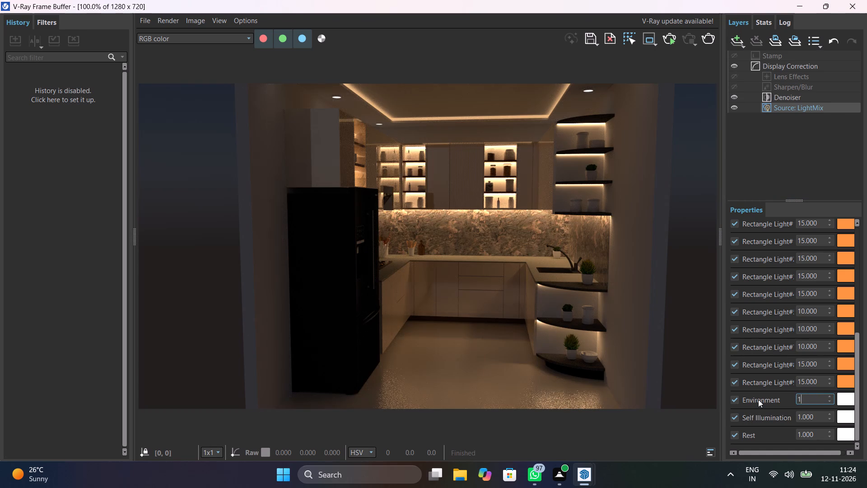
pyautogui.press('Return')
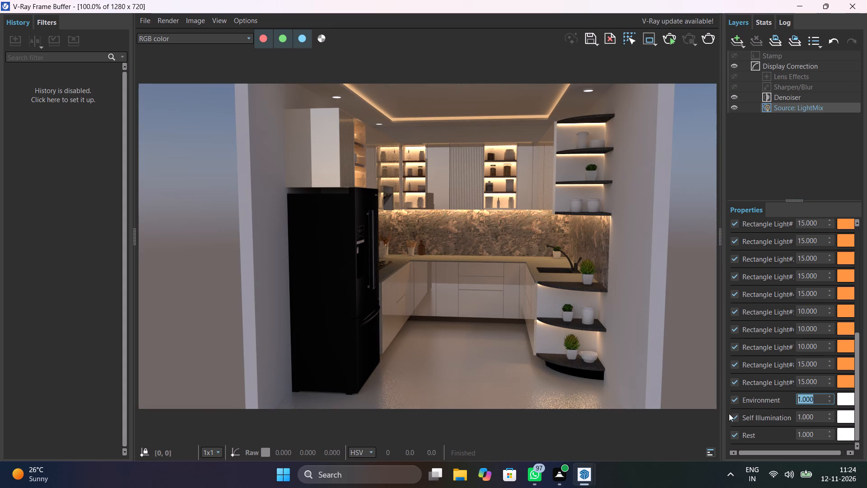
# Switch Self Illumination off and back on in LightMix to compare its effect on the render.
pyautogui.click(733, 418)
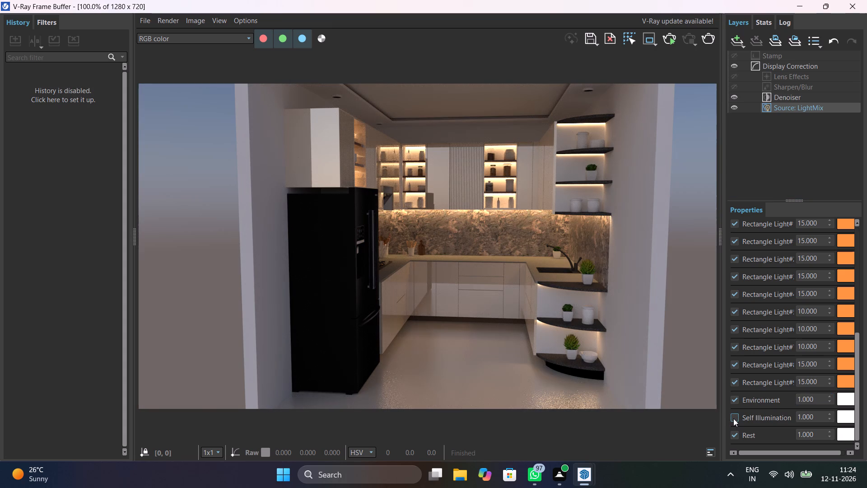
pyautogui.click(733, 418)
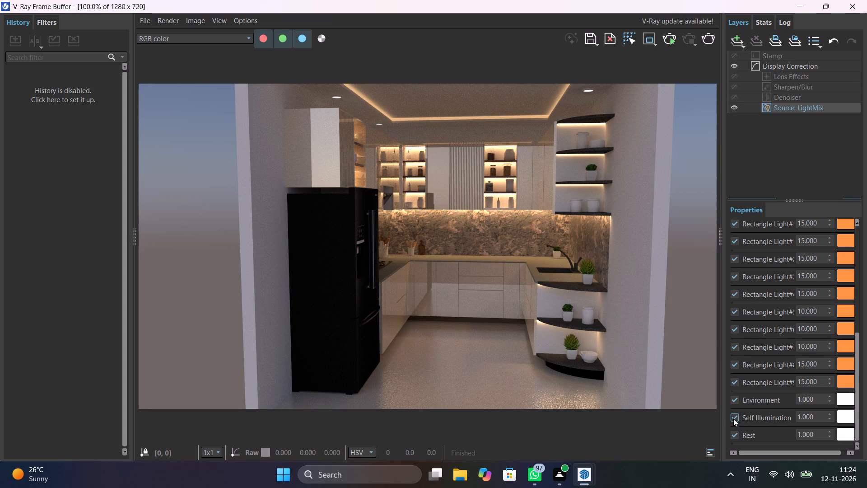
# Try Self Illumination intensities of 10 and 3 in LightMix, and settle on 5.
pyautogui.moveTo(819, 416); pyautogui.dragTo(787, 416)
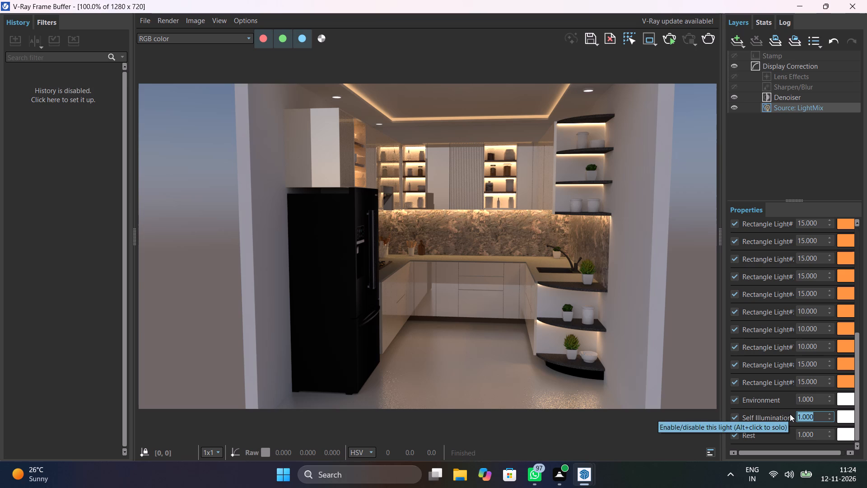
pyautogui.write('10')
pyautogui.press('Return')
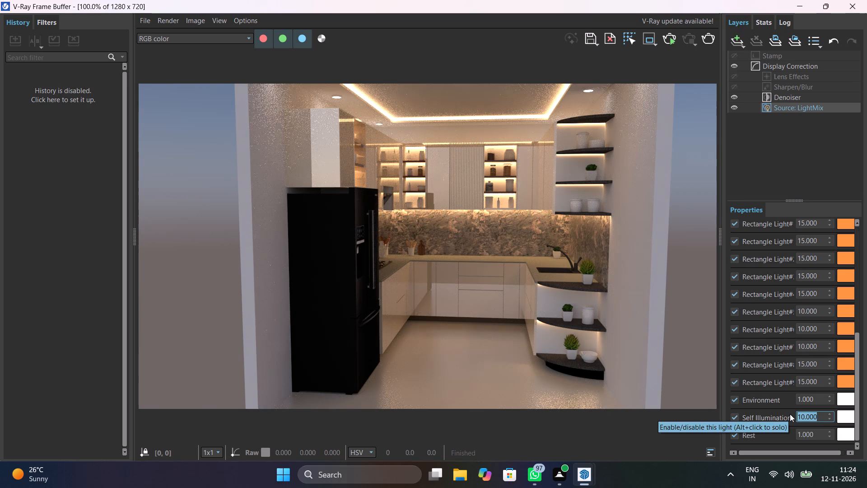
pyautogui.press('5')
pyautogui.press('Return')
pyautogui.press('3')
pyautogui.press('Return')
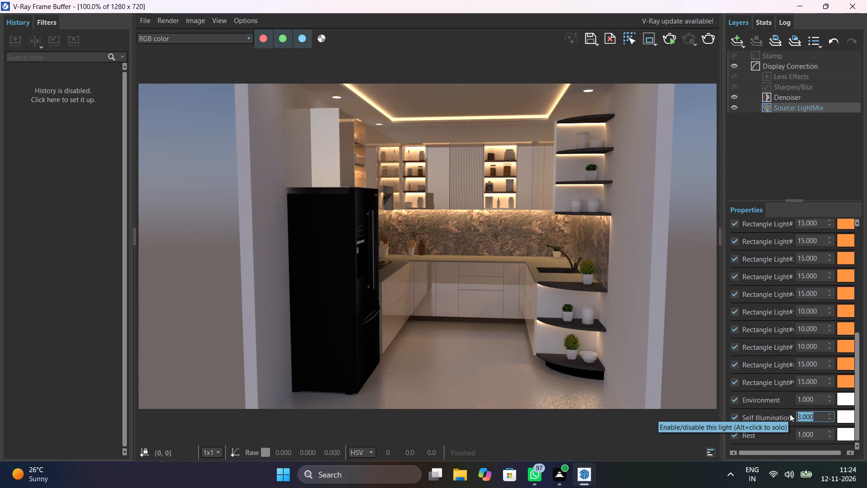
pyautogui.press('5')
pyautogui.press('Return')
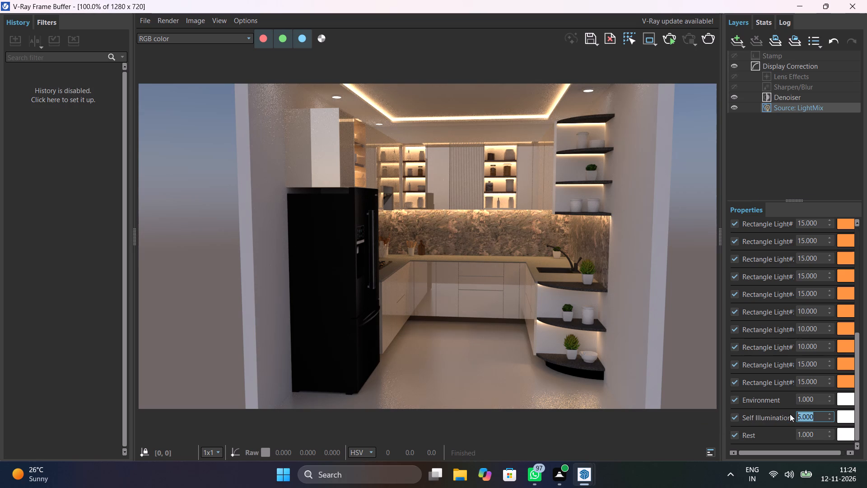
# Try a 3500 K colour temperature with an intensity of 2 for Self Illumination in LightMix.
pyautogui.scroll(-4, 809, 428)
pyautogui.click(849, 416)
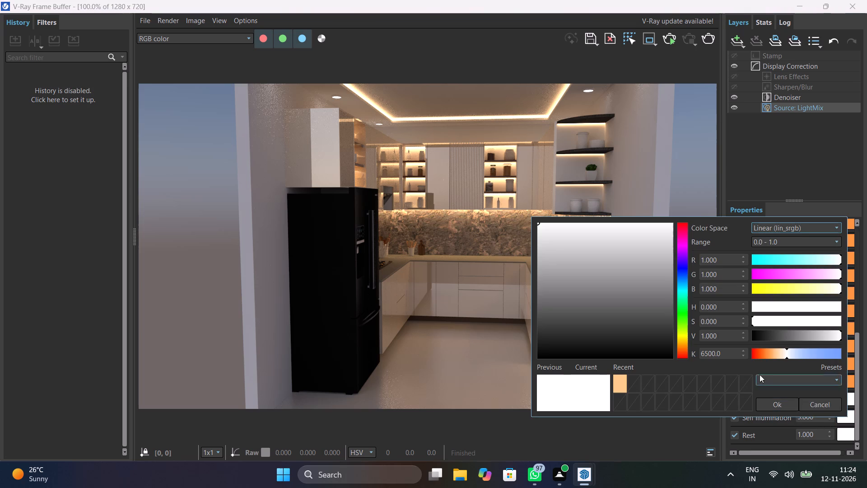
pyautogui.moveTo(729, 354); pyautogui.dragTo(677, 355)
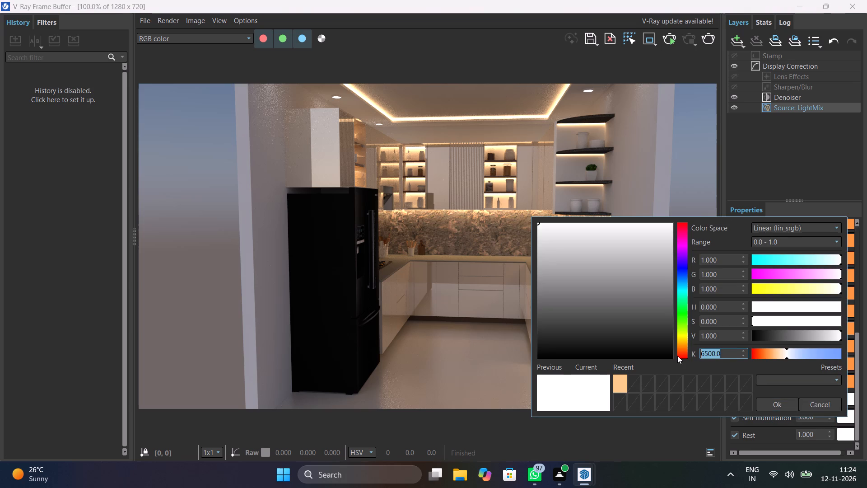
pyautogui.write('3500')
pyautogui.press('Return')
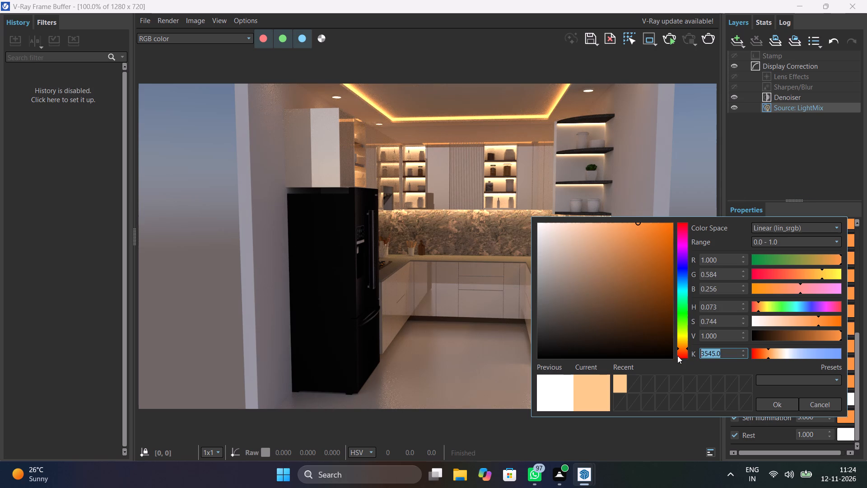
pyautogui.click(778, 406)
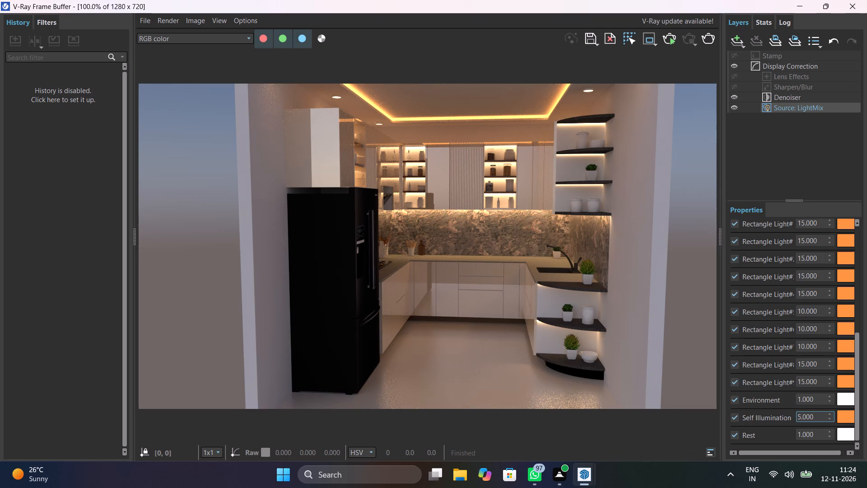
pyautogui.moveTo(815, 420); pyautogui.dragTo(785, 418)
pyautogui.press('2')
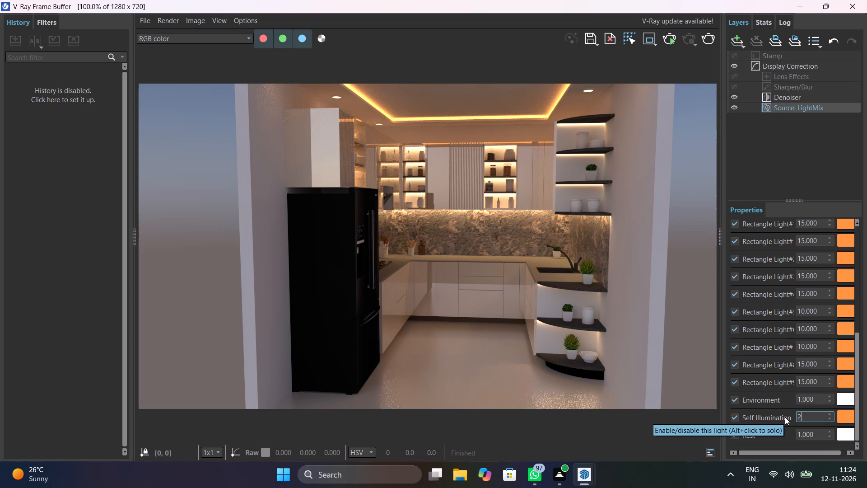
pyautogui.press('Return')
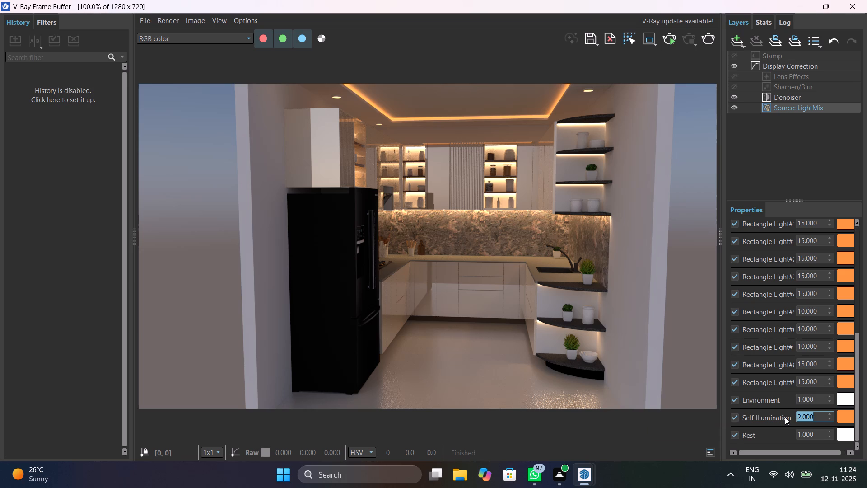
# Set the Self Illumination colour temperature to 5500 K in LightMix.
pyautogui.click(847, 418)
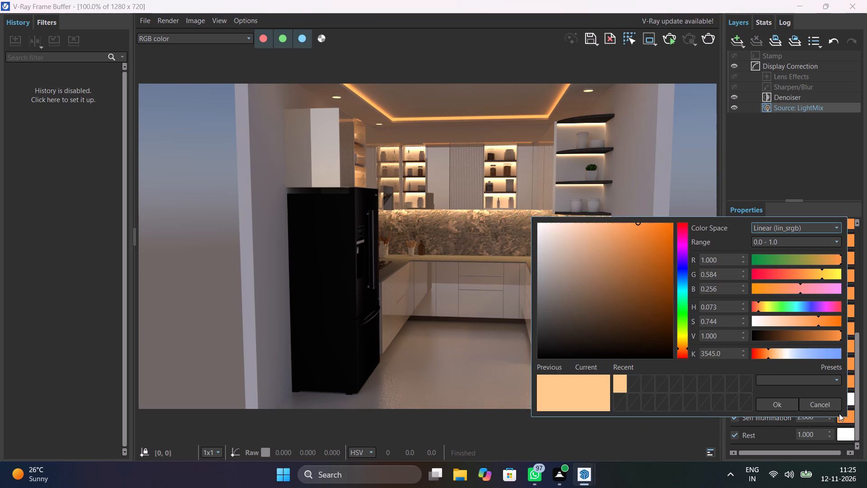
pyautogui.moveTo(725, 354); pyautogui.dragTo(651, 352)
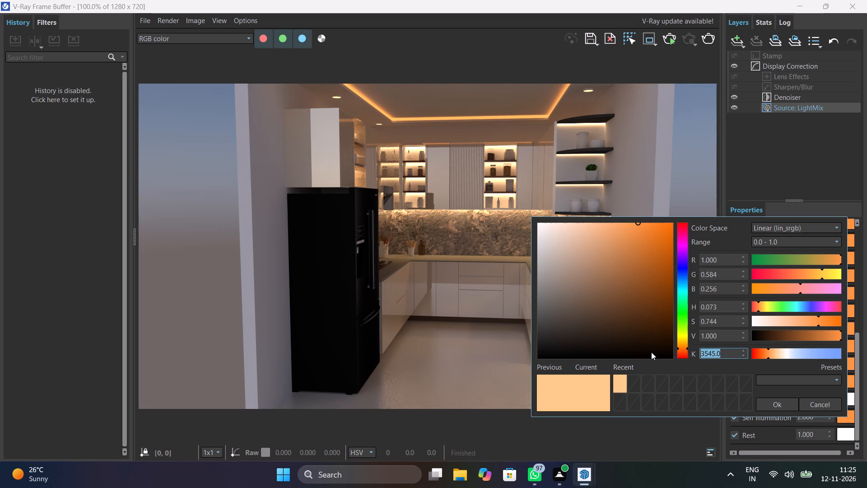
pyautogui.write('555')
pyautogui.press('BackSpace')
pyautogui.write('00')
pyautogui.press('Return')
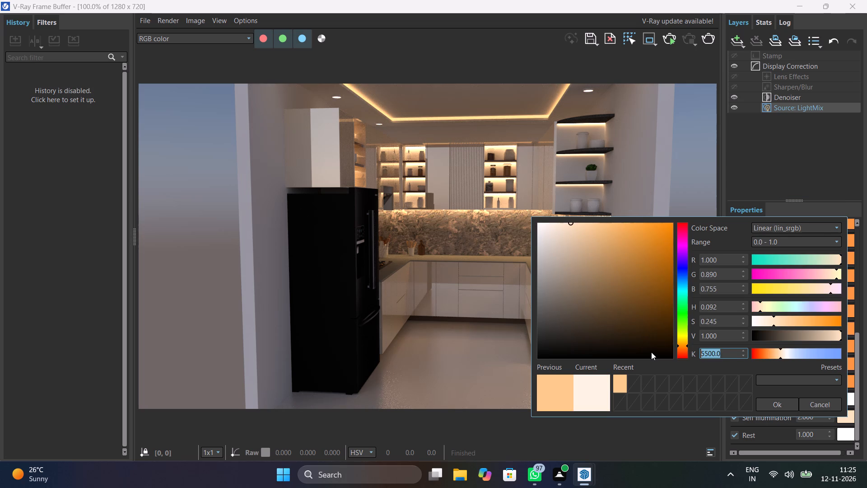
pyautogui.click(781, 409)
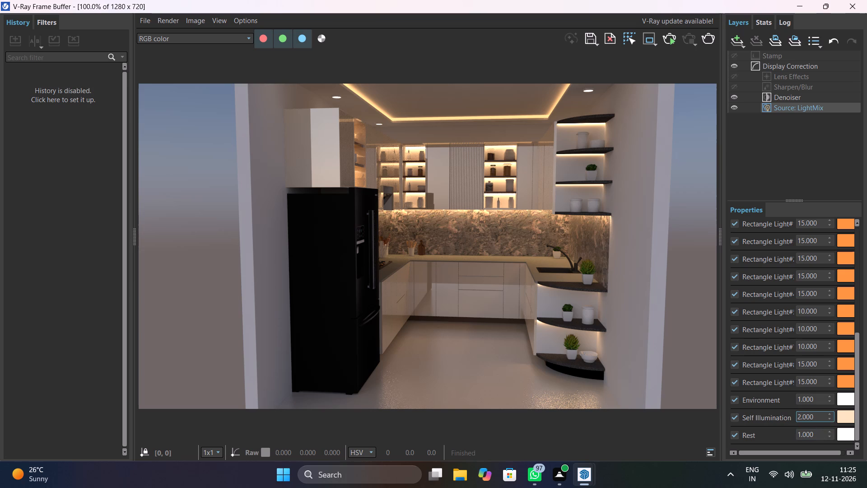
# Try a Self Illumination intensity of 5 in LightMix, and settle on 4.
pyautogui.moveTo(819, 417); pyautogui.dragTo(758, 418)
pyautogui.press('5')
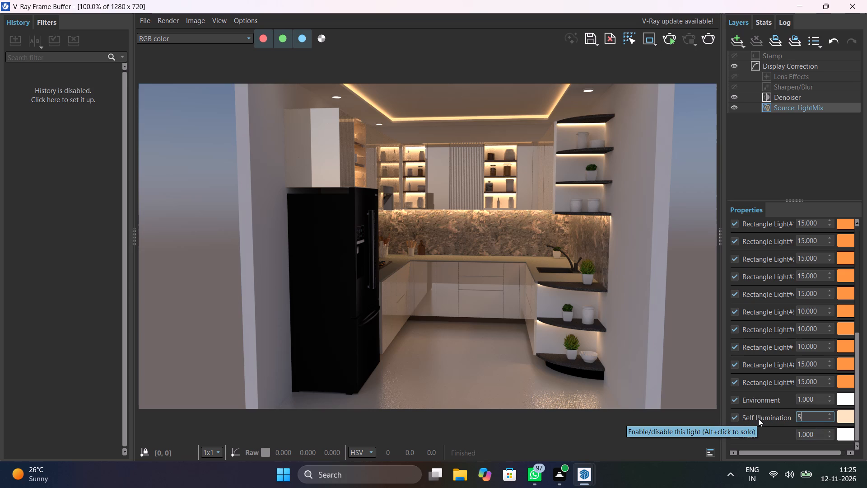
pyautogui.press('Return')
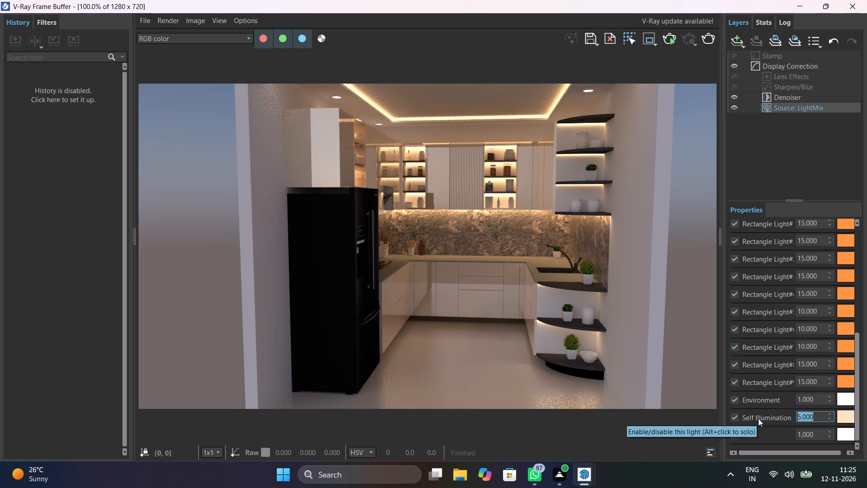
pyautogui.press('4')
pyautogui.press('Return')
# Set the Environment colour temperature to 5500 K in LightMix.
pyautogui.click(845, 401)
pyautogui.moveTo(727, 338); pyautogui.dragTo(681, 341)
pyautogui.write('5500')
pyautogui.press('Return')
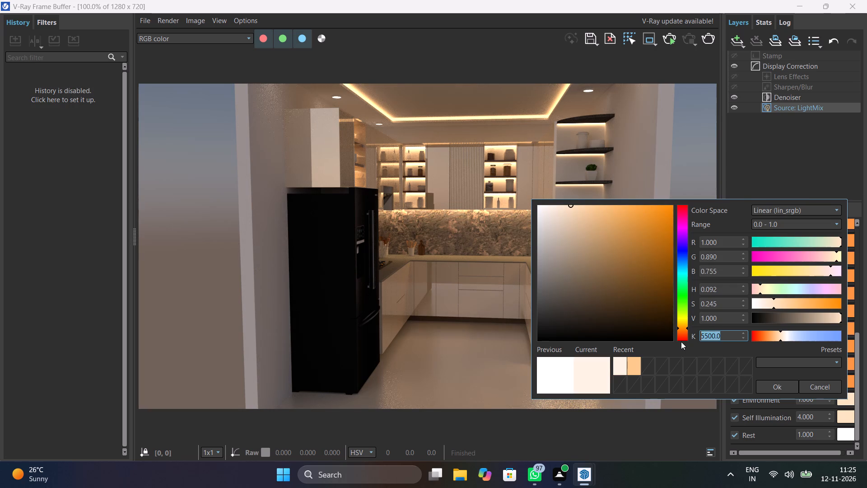
pyautogui.click(782, 389)
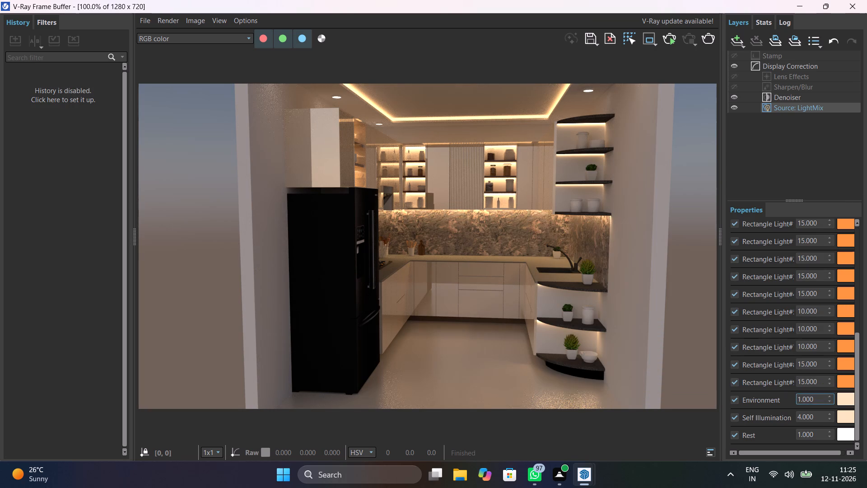
# Try Environment intensities of 2, 3, 5 and 4 in LightMix, and settle on 2.
pyautogui.moveTo(818, 400); pyautogui.dragTo(772, 397)
pyautogui.press('2')
pyautogui.press('Return')
pyautogui.press('3')
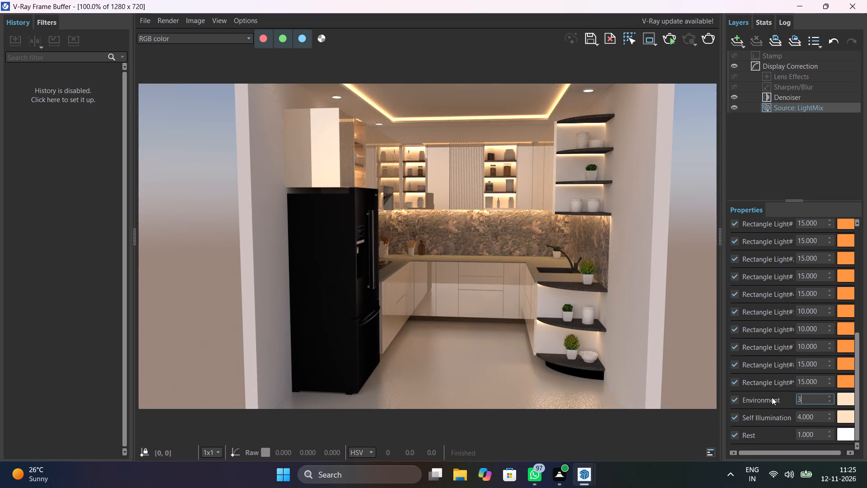
pyautogui.press('Return')
pyautogui.press('5')
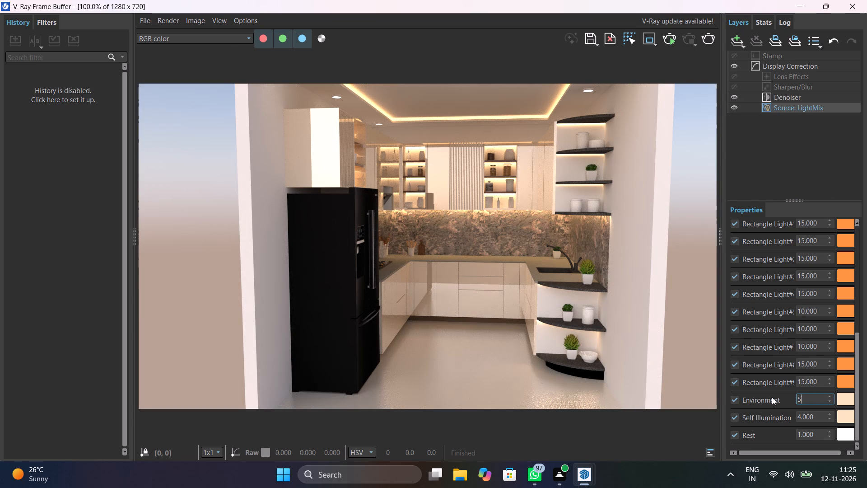
pyautogui.press('Return')
pyautogui.press('4')
pyautogui.press('Return')
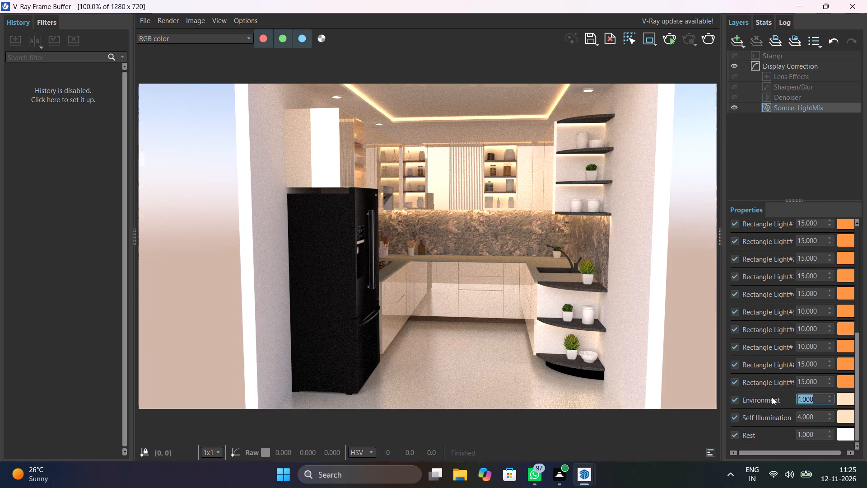
pyautogui.press('3')
pyautogui.press('Return')
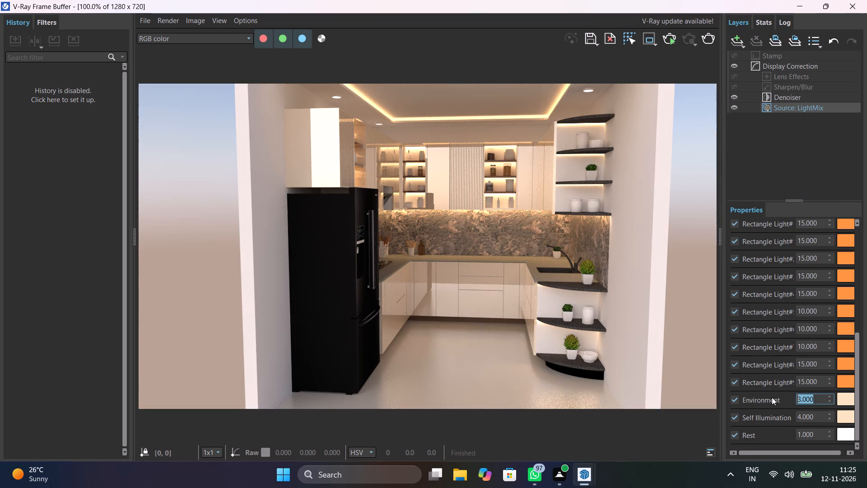
pyautogui.press('2')
pyautogui.press('Return')
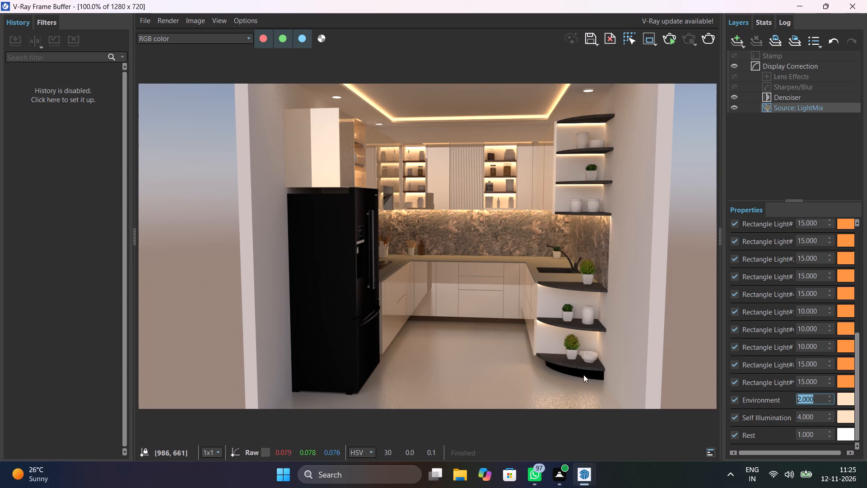
# Set the colour temperature of the All lights entry to 5500 K in LightMix.
pyautogui.scroll(2, 567, 360)
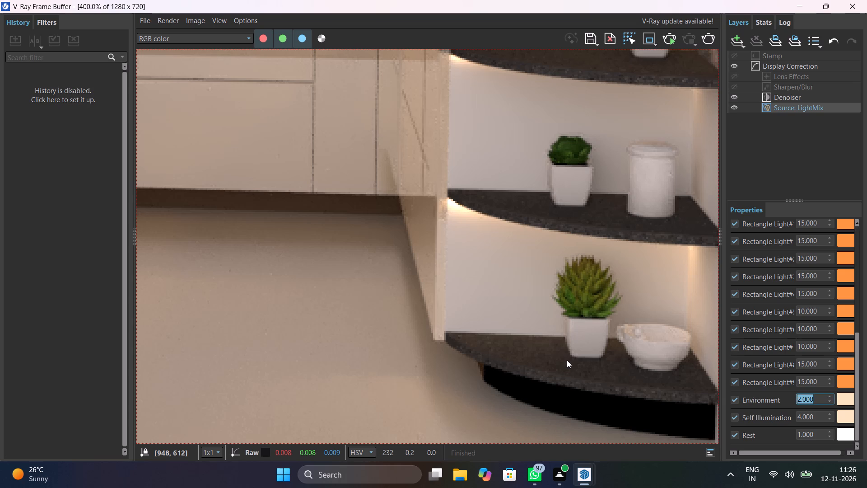
pyautogui.scroll(-2, 567, 360)
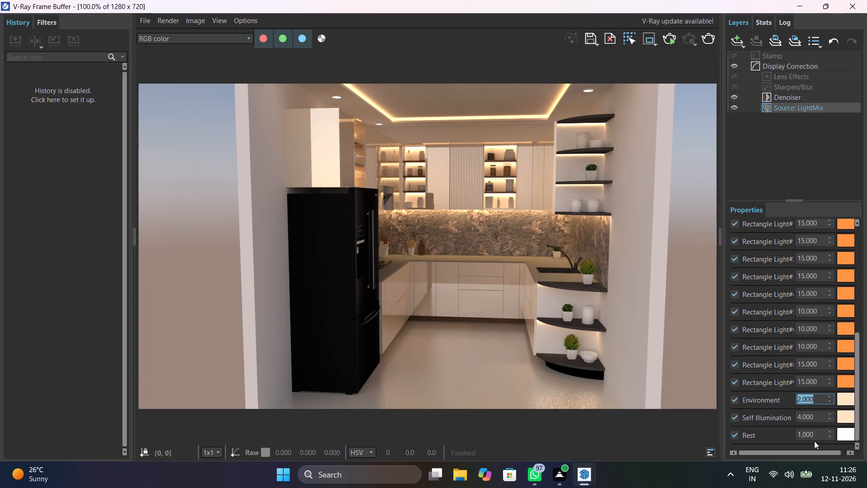
pyautogui.scroll(2, 809, 391)
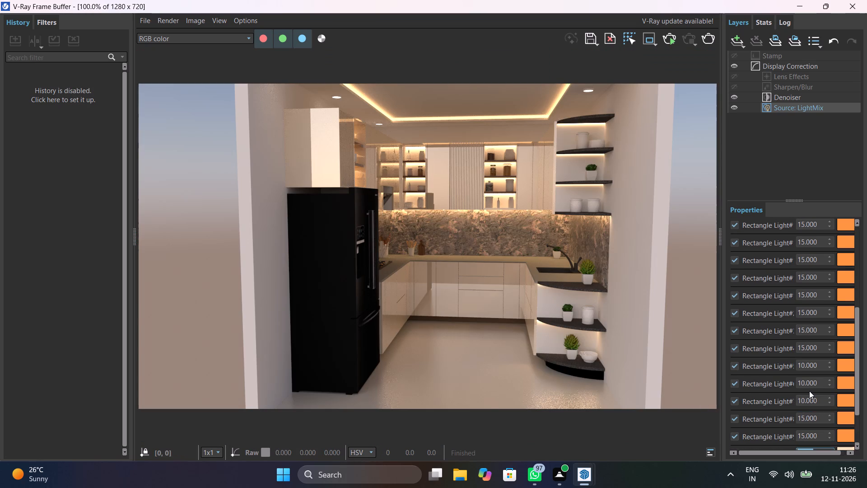
pyautogui.scroll(5, 809, 391)
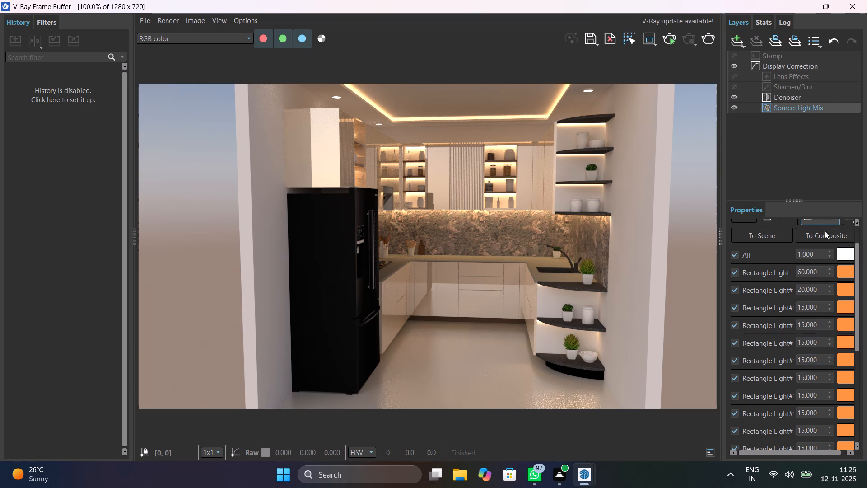
pyautogui.click(846, 255)
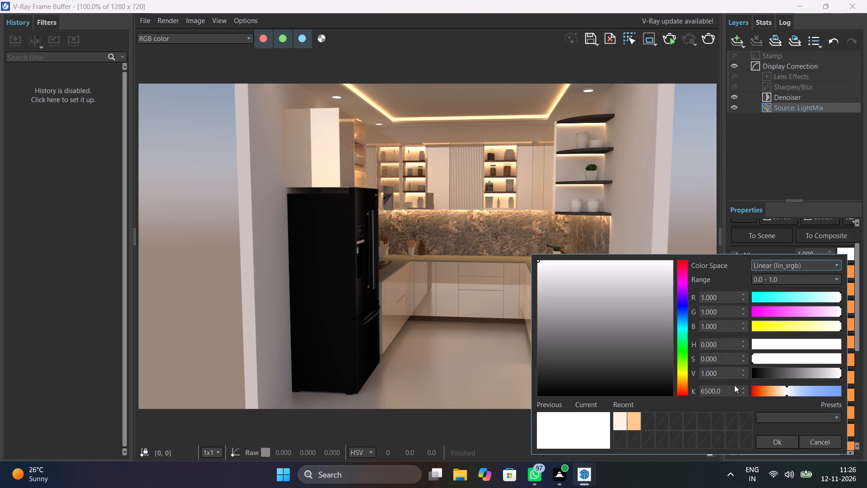
pyautogui.moveTo(734, 386); pyautogui.dragTo(675, 397)
pyautogui.moveTo(721, 391); pyautogui.dragTo(678, 383)
pyautogui.write('5500')
pyautogui.press('Return')
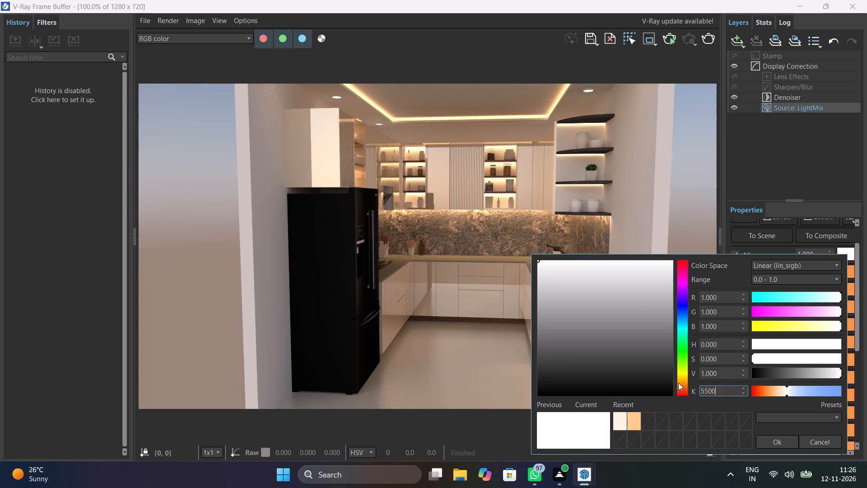
pyautogui.click(789, 441)
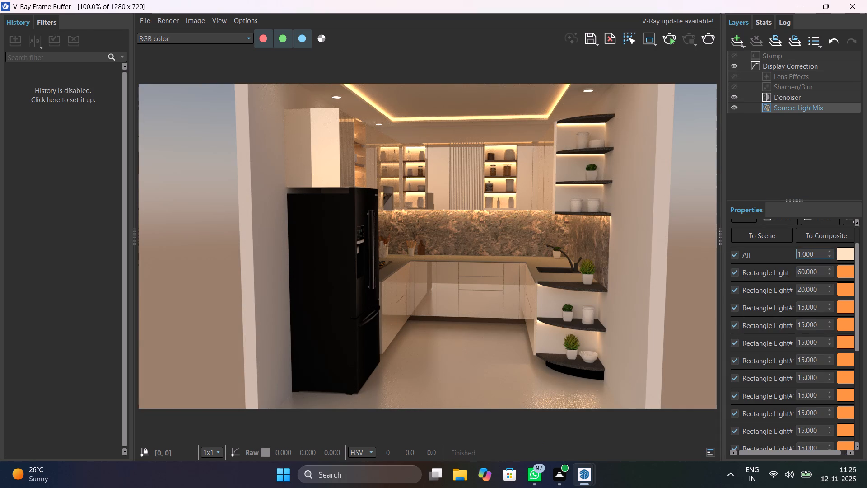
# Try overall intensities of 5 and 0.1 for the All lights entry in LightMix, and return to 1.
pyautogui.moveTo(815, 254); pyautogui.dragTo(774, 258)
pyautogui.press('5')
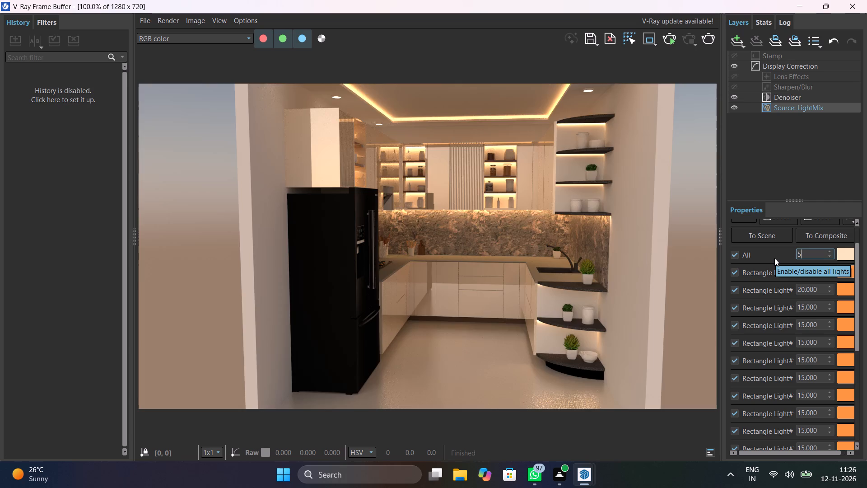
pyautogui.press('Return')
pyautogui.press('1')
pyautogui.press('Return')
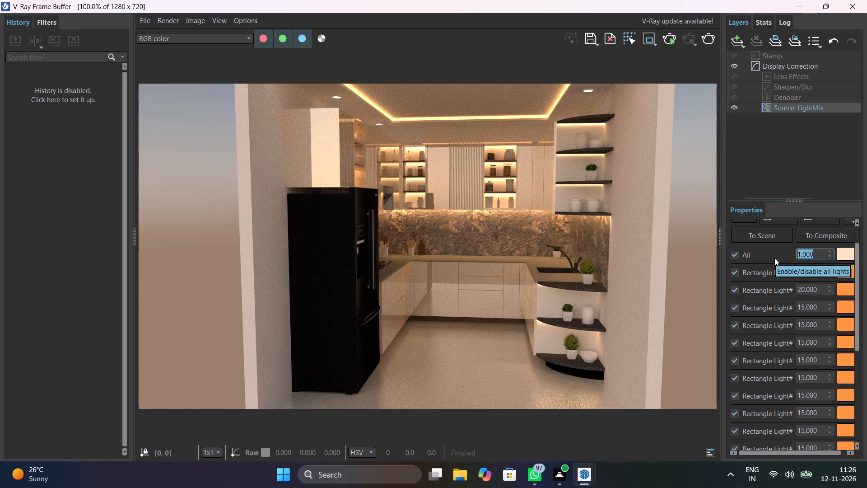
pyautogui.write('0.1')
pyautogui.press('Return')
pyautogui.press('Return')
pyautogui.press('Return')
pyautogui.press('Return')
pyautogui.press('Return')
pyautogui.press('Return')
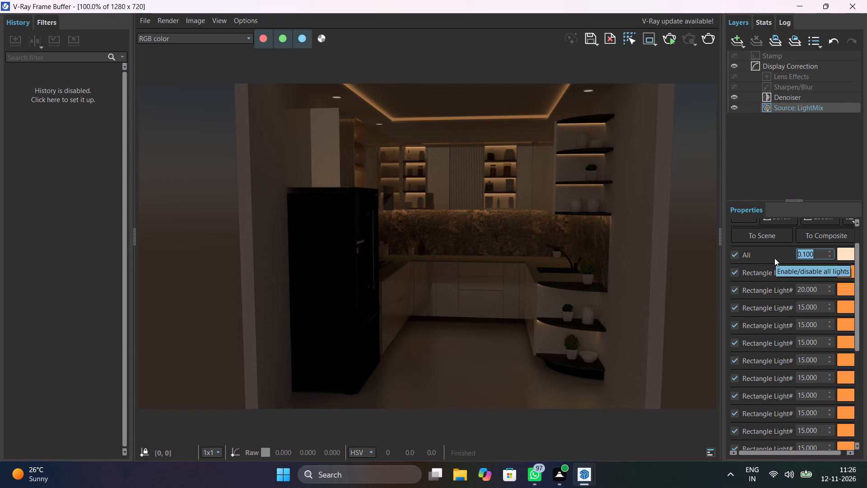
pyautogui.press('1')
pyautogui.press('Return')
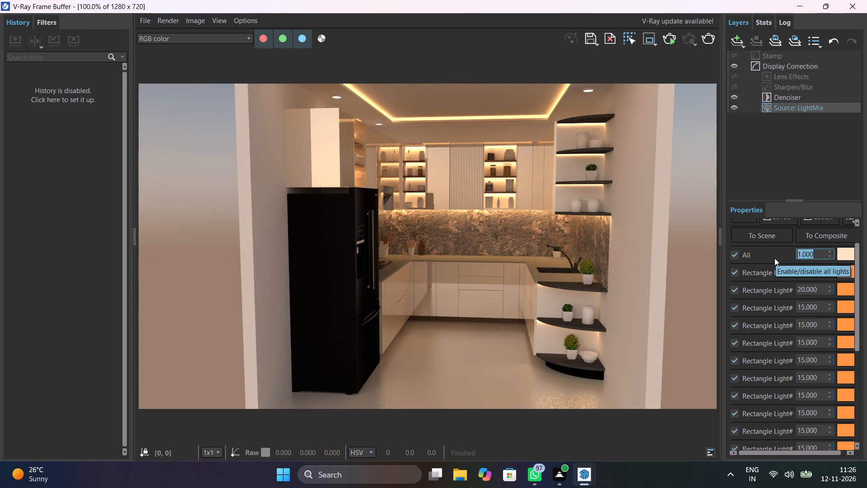
# Try cooler and warmer colour temperatures for the All lights entry in LightMix, and settle on 6500 K.
pyautogui.click(843, 256)
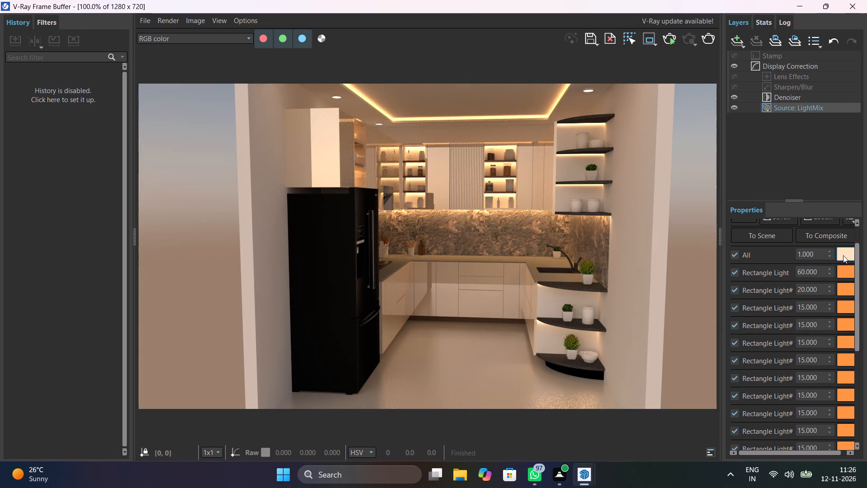
pyautogui.moveTo(732, 394); pyautogui.dragTo(683, 393)
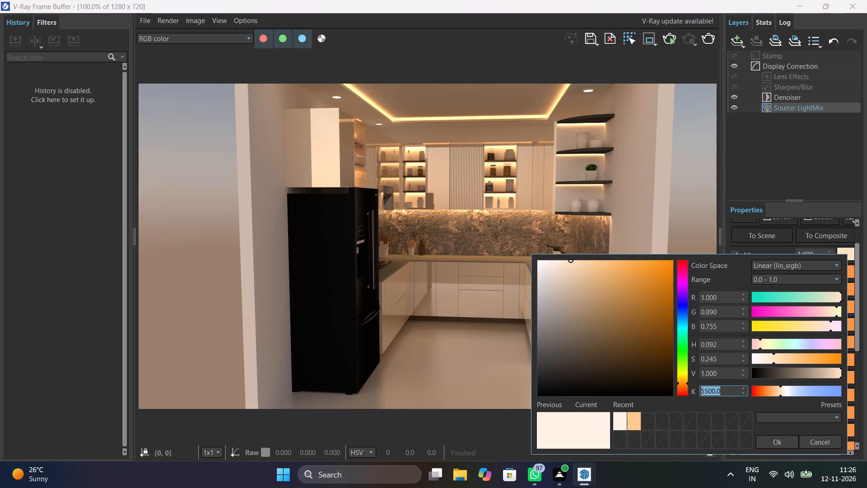
pyautogui.moveTo(683, 393); pyautogui.dragTo(723, 392)
pyautogui.click(741, 394)
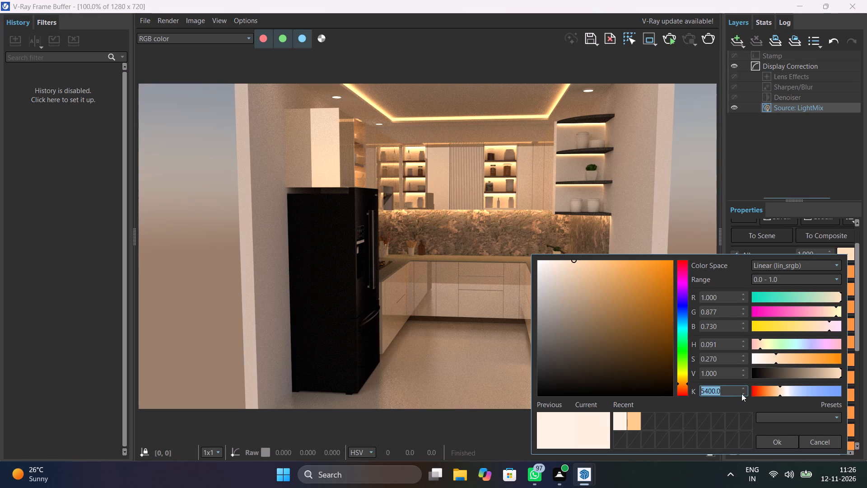
pyautogui.doubleClick(741, 394)
pyautogui.click(741, 388)
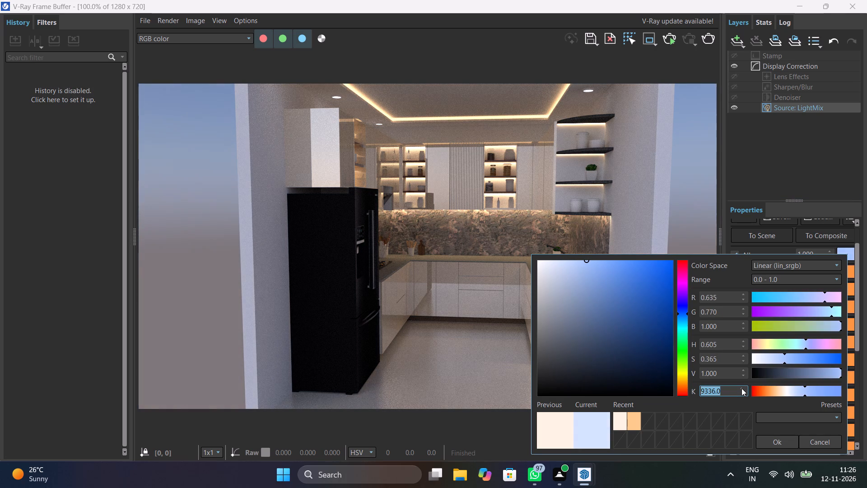
pyautogui.moveTo(728, 389); pyautogui.dragTo(685, 386)
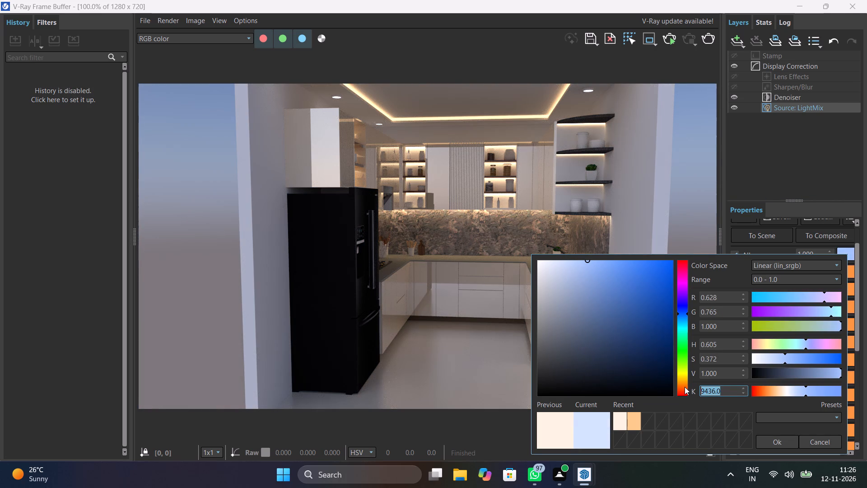
pyautogui.write('6000')
pyautogui.press('Return')
pyautogui.write('6500')
pyautogui.press('Return')
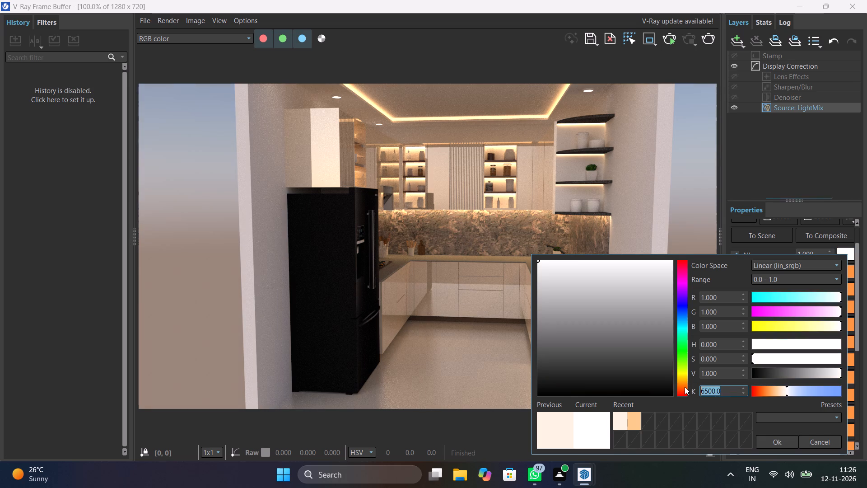
pyautogui.click(778, 445)
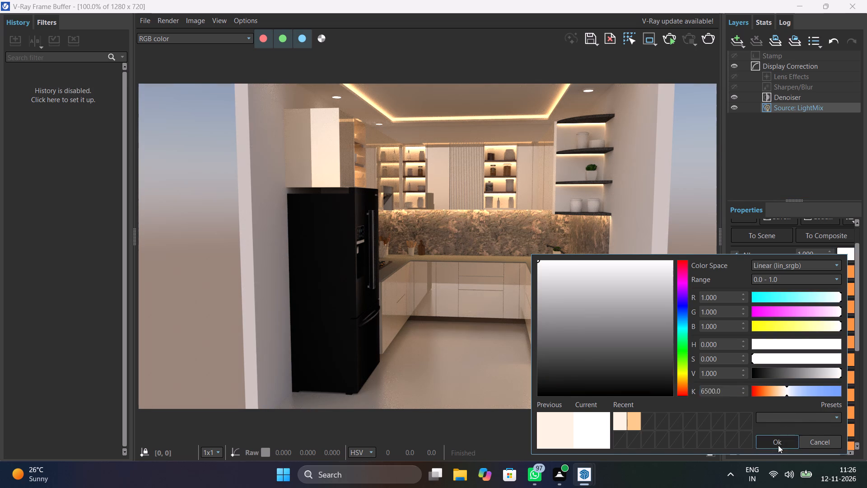
# Check the colour settings of the Rest entry in LightMix and keep them as they are.
pyautogui.scroll(-4, 845, 365)
pyautogui.scroll(-6, 804, 380)
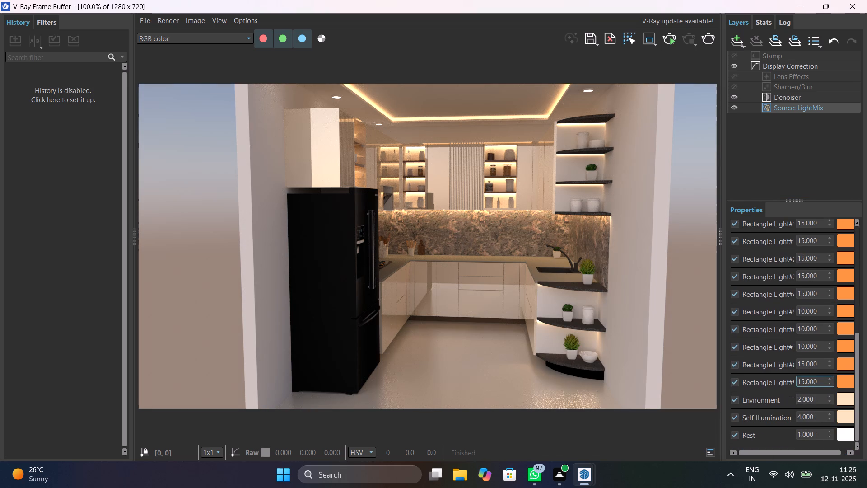
pyautogui.click(847, 433)
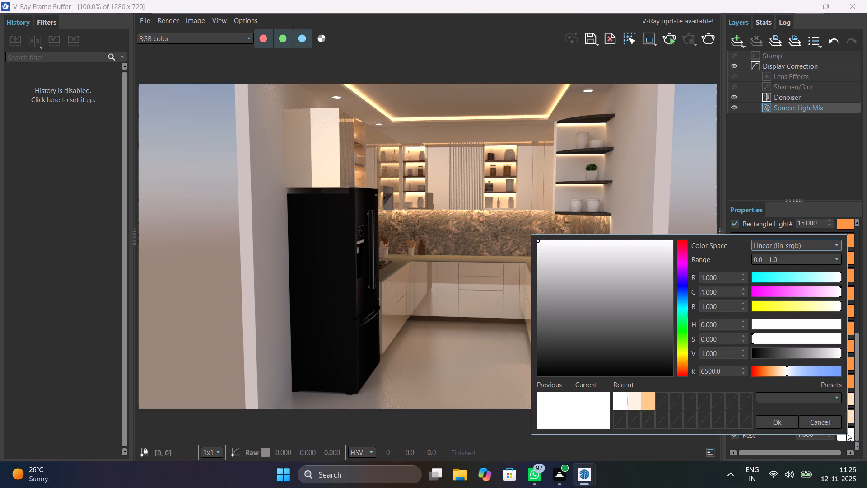
pyautogui.click(782, 422)
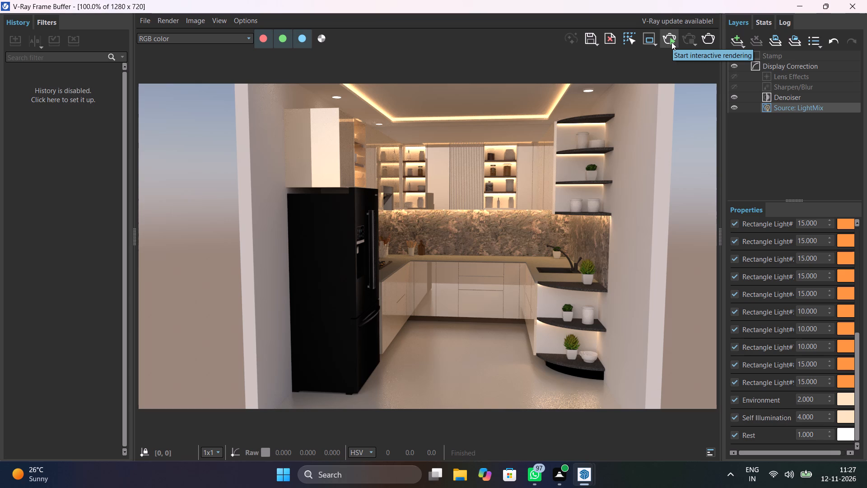
# Start interactive rendering of the kitchen with the current LightMix settings.
pyautogui.click(671, 42)
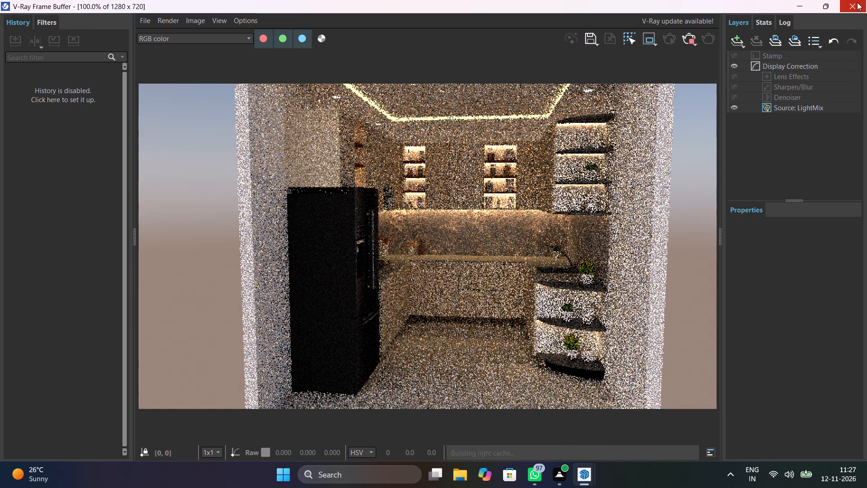
# Enable the Sharpen/Blur layer on the render and close the frame buffer.
pyautogui.click(806, 77)
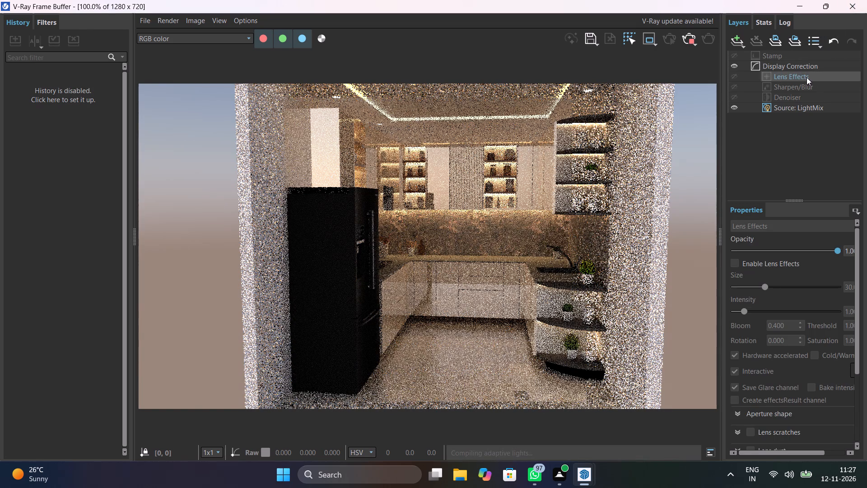
pyautogui.click(814, 90)
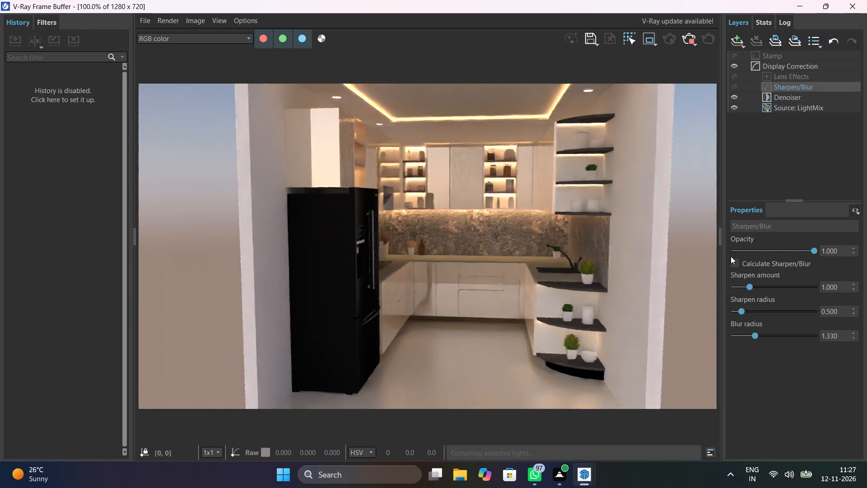
pyautogui.click(736, 258)
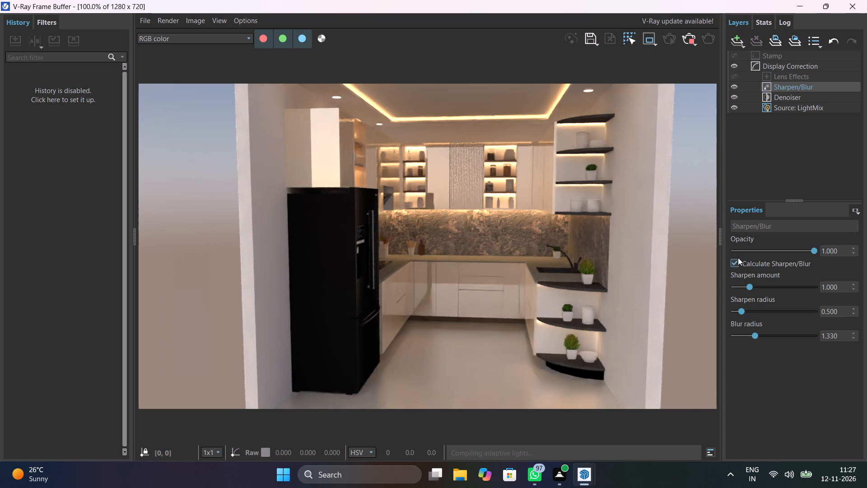
pyautogui.click(848, 6)
# Draw a rectangle about 9' 5" by 10' across the room's open front, between the ceiling slab and the floor slab.
pyautogui.scroll(-1, 540, 267)
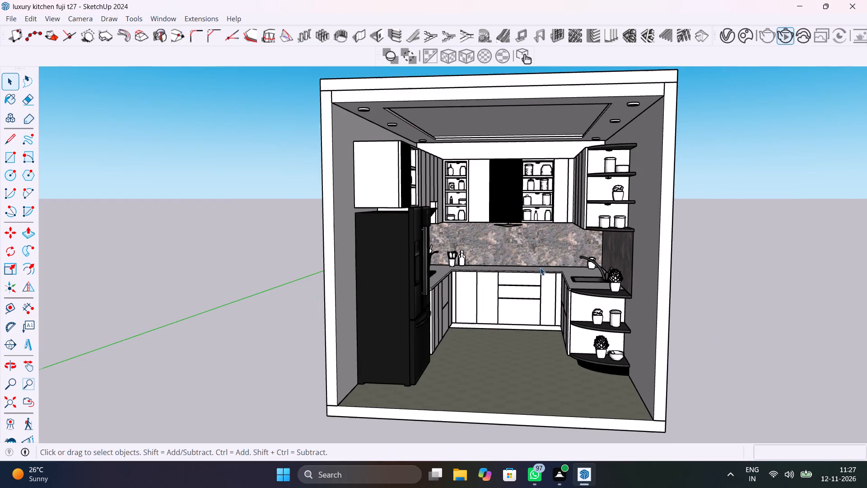
pyautogui.scroll(-1, 540, 267)
pyautogui.scroll(3, 540, 267)
pyautogui.scroll(-1, 540, 268)
pyautogui.moveTo(540, 267); pyautogui.dragTo(585, 264, button='middle')
pyautogui.scroll(1, 585, 264)
pyautogui.scroll(-5, 587, 264)
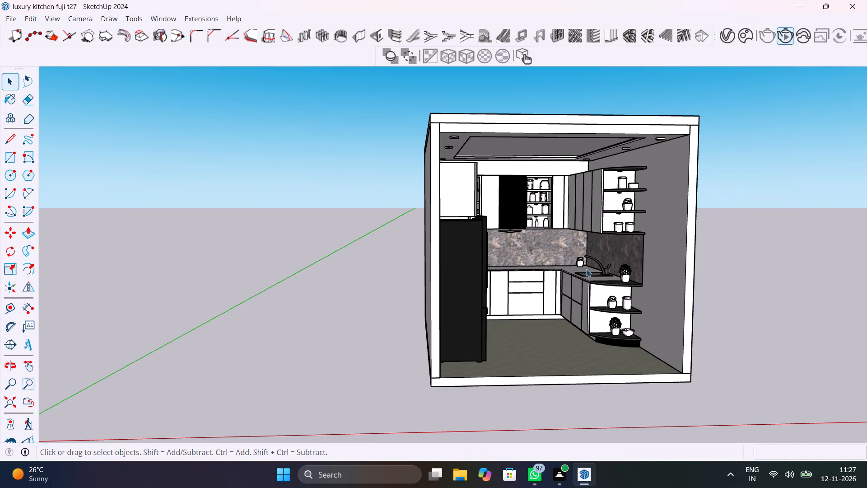
pyautogui.moveTo(585, 269); pyautogui.dragTo(468, 267, button='middle')
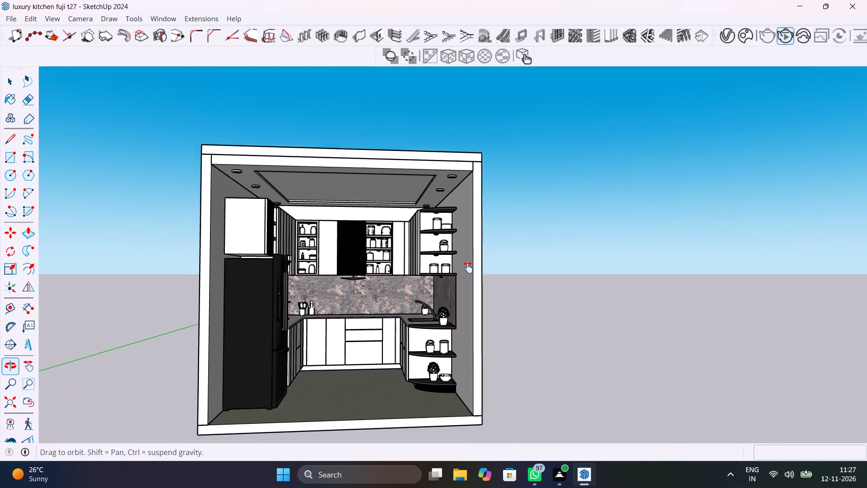
pyautogui.moveTo(468, 267); pyautogui.dragTo(469, 283, button='middle')
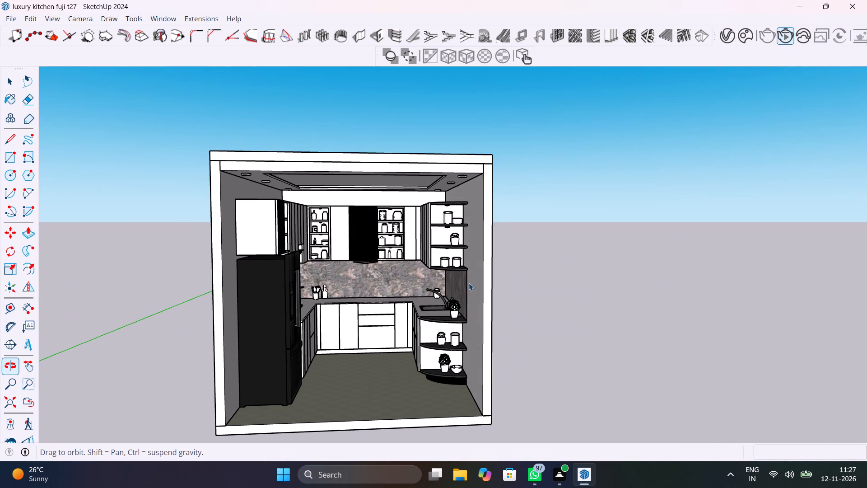
pyautogui.press('r')
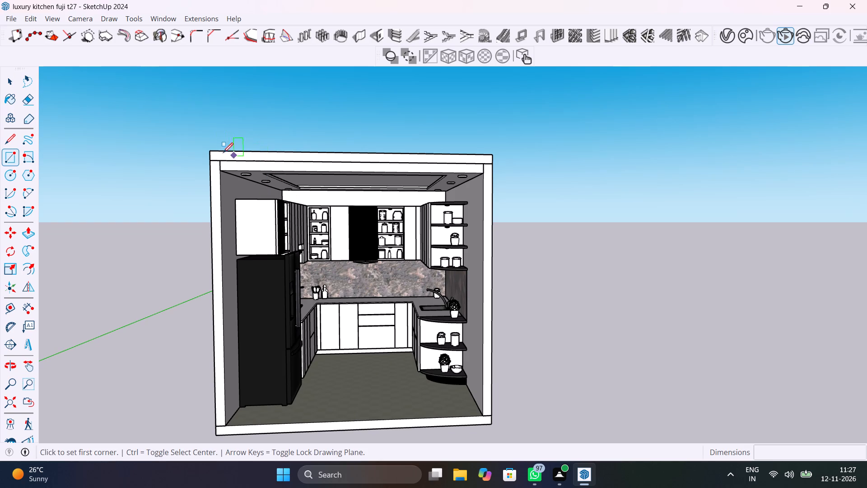
pyautogui.click(215, 151)
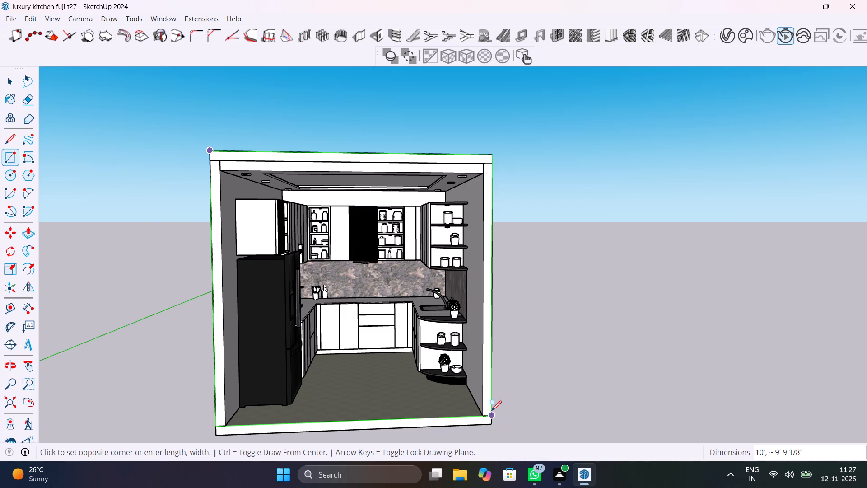
pyautogui.press('Escape')
pyautogui.click(209, 162)
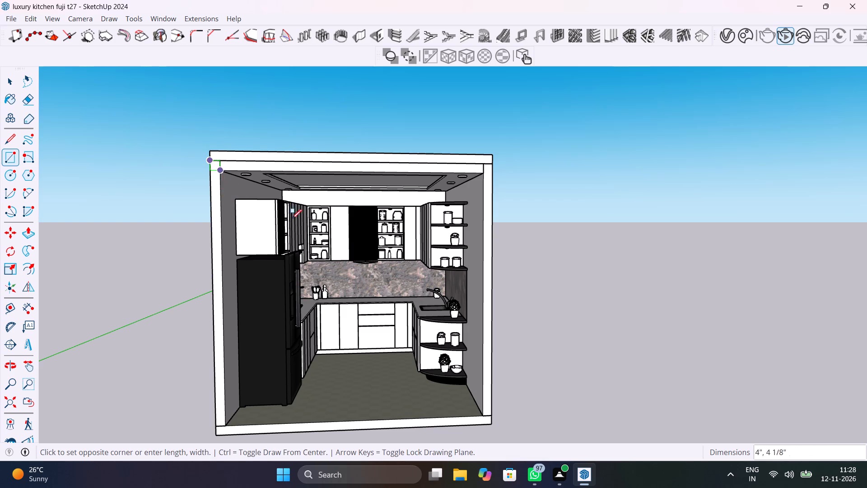
pyautogui.click(491, 413)
pyautogui.press('space')
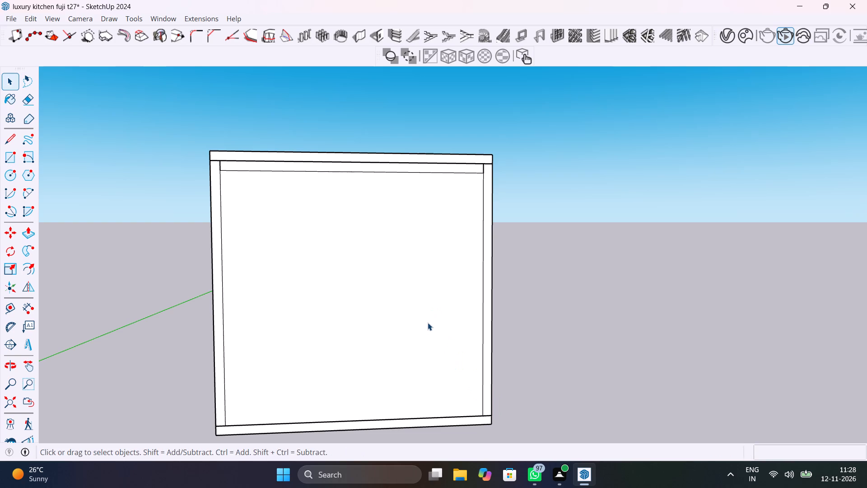
# Push/Pull the front rectangle outward by 4.5" to form a wall closing the room.
pyautogui.click(428, 323)
pyautogui.press('p')
pyautogui.click(428, 321)
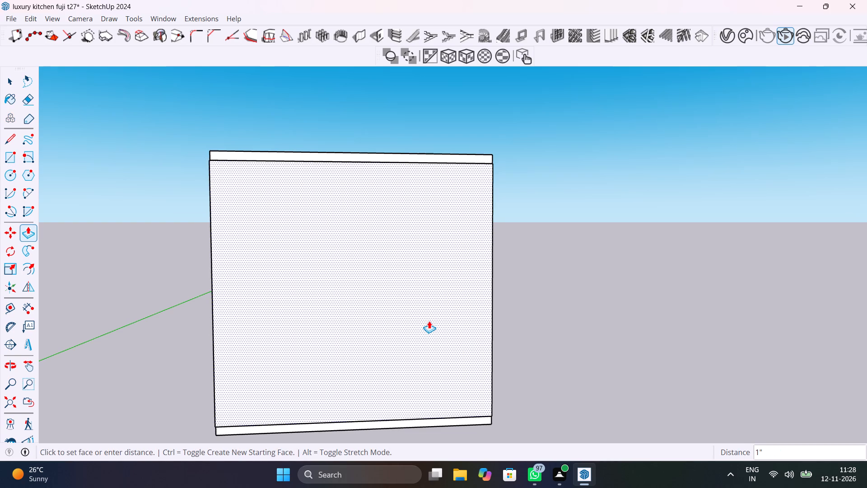
pyautogui.write('4.5"')
pyautogui.press('Return')
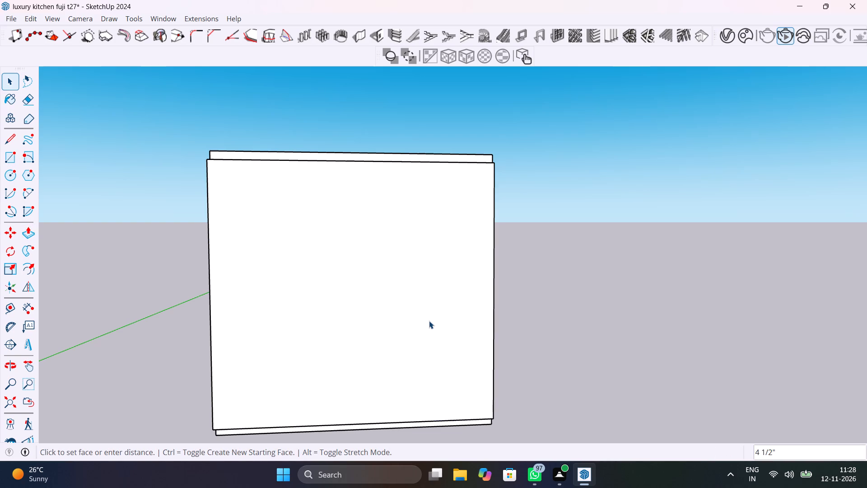
# Make the whole new front wall a group.
pyautogui.tripleClick(429, 321)
pyautogui.rightClick(429, 321)
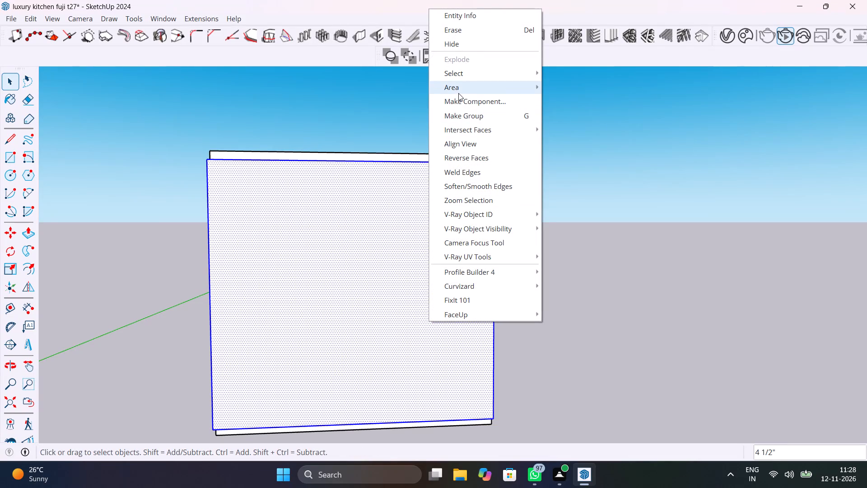
pyautogui.click(478, 113)
# Extend the ceiling slab's front face by 4 1/2" with Push/Pull, flush with the new front wall.
pyautogui.scroll(-1, 343, 186)
pyautogui.moveTo(344, 187); pyautogui.dragTo(481, 226, button='middle')
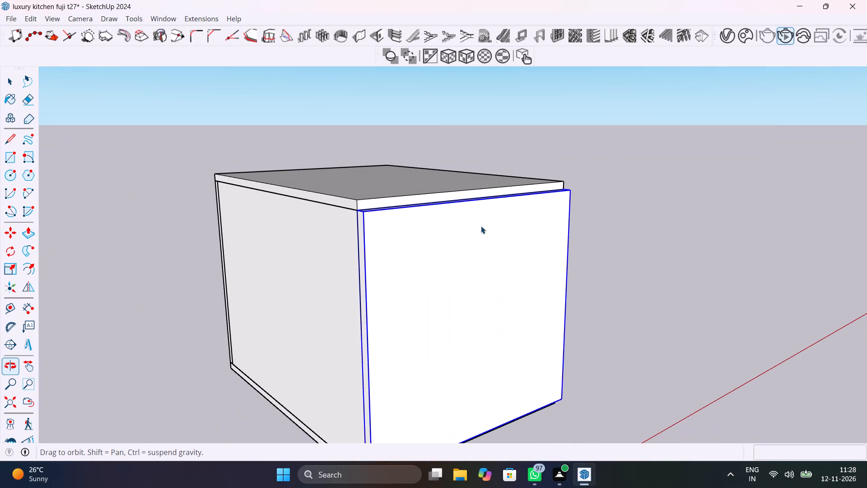
pyautogui.click(736, 194)
pyautogui.scroll(6, 397, 205)
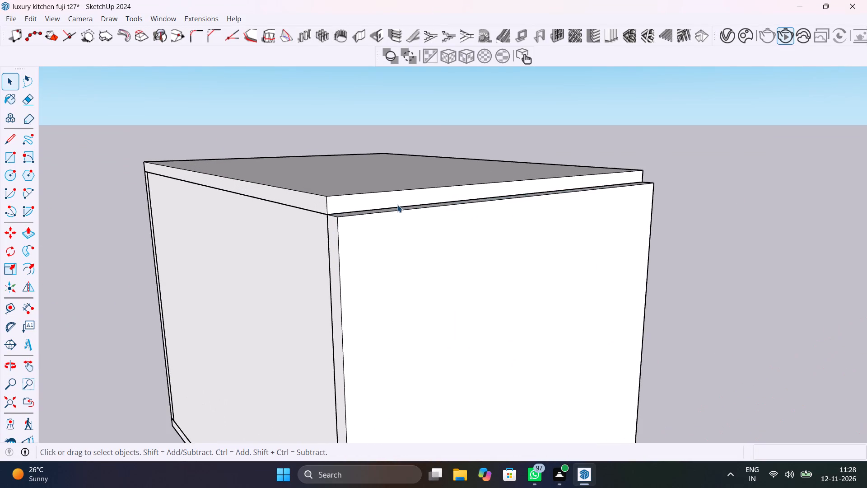
pyautogui.moveTo(402, 226); pyautogui.dragTo(446, 267, button='middle')
pyautogui.click(447, 257)
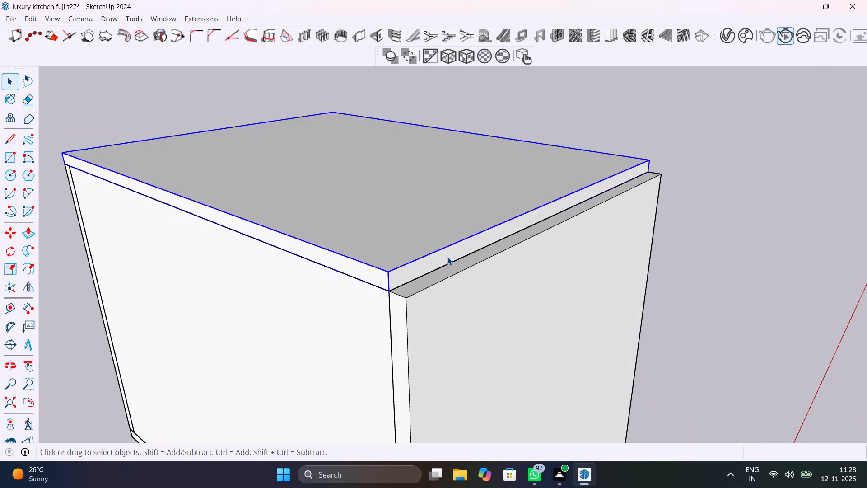
pyautogui.doubleClick(447, 257)
pyautogui.click(447, 257)
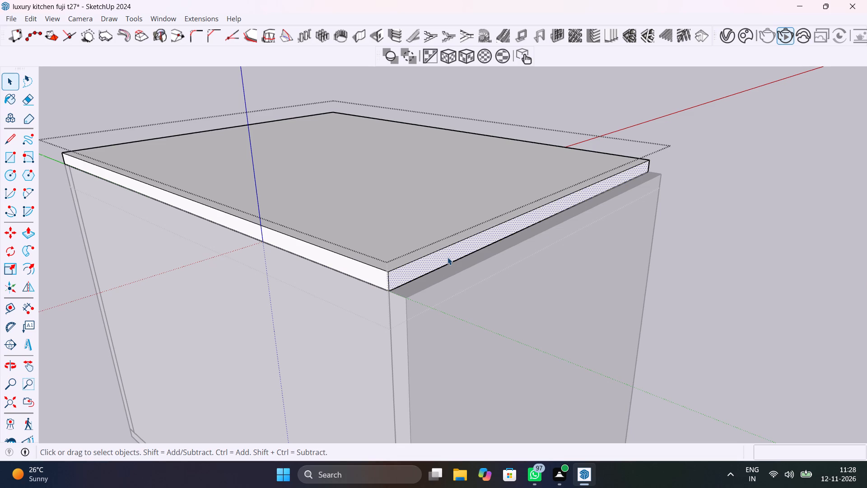
pyautogui.press('p')
pyautogui.click(446, 252)
pyautogui.click(410, 299)
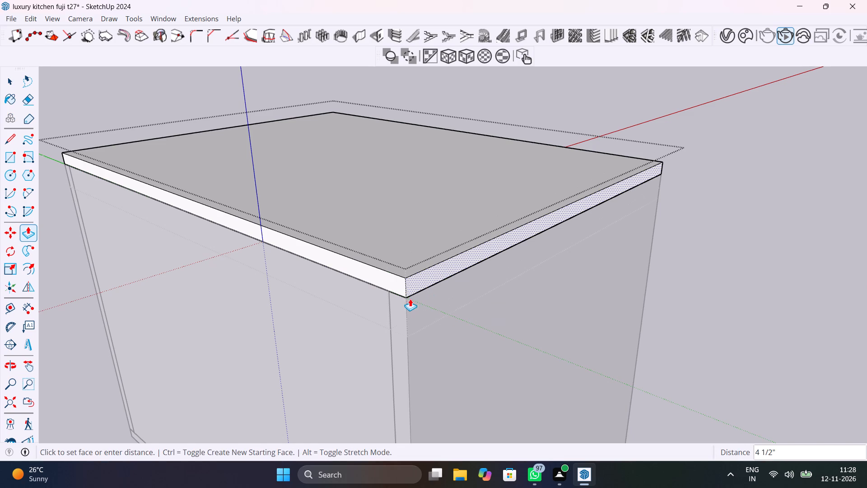
pyautogui.press('space')
pyautogui.click(705, 200)
# Extend the floor slab's front face with Push/Pull until it is flush with the new front wall.
pyautogui.moveTo(680, 230); pyautogui.dragTo(456, 95, button='middle')
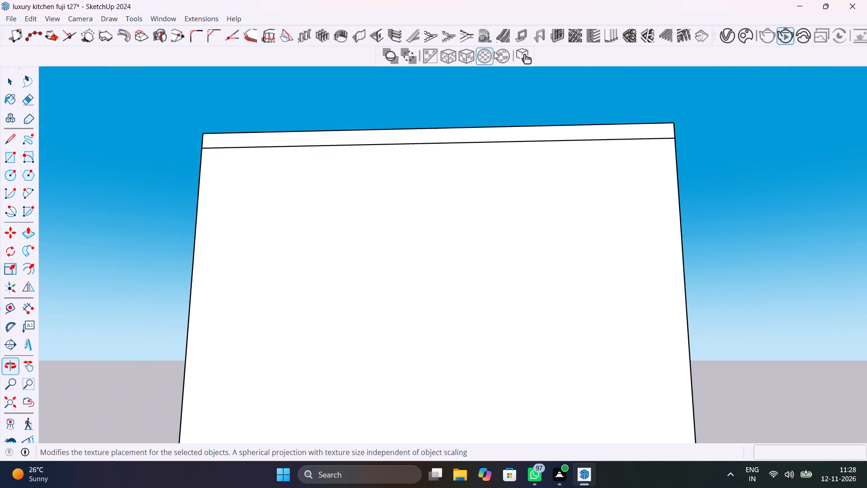
pyautogui.scroll(-11, 545, 235)
pyautogui.moveTo(517, 387); pyautogui.dragTo(683, 364, button='middle')
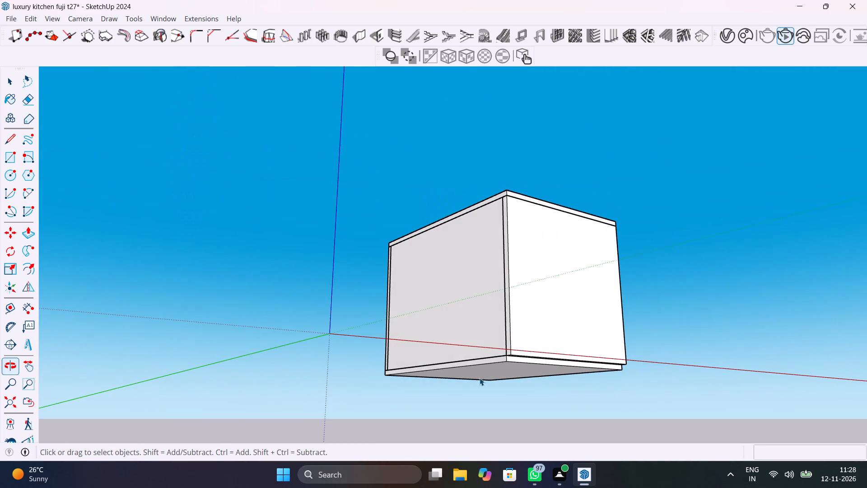
pyautogui.scroll(11, 542, 355)
pyautogui.click(431, 365)
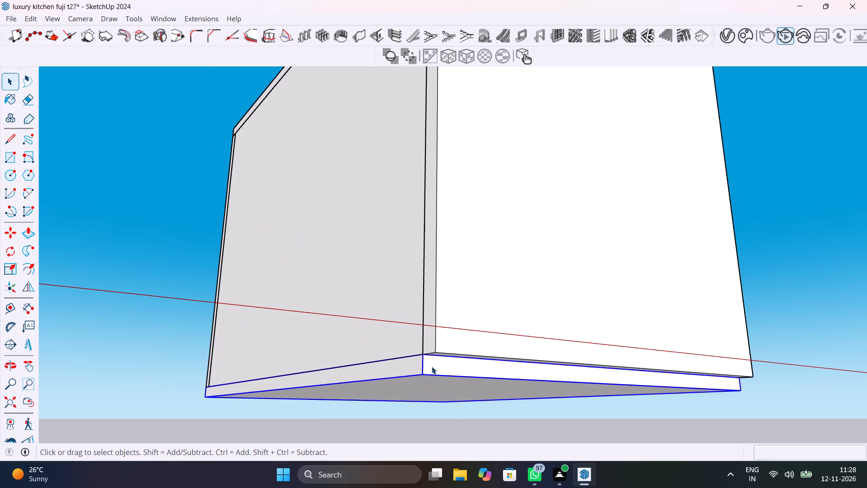
pyautogui.doubleClick(432, 366)
pyautogui.click(439, 365)
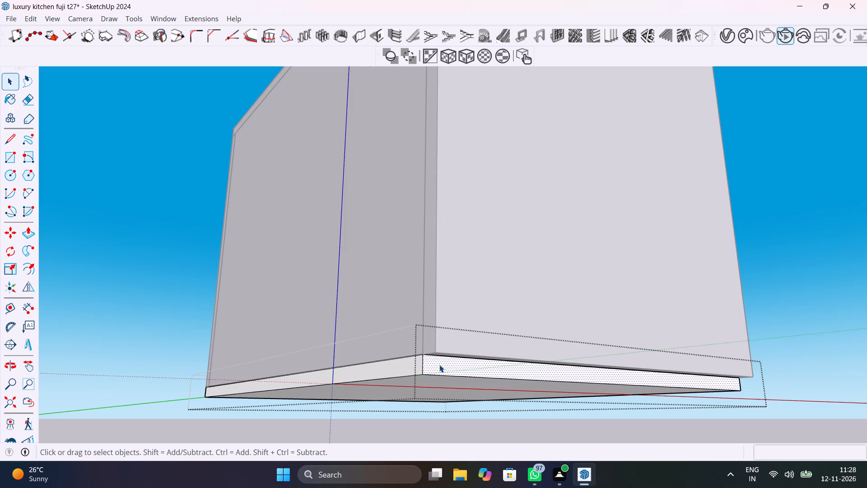
pyautogui.press('p')
pyautogui.click(439, 365)
pyautogui.click(439, 346)
pyautogui.press('space')
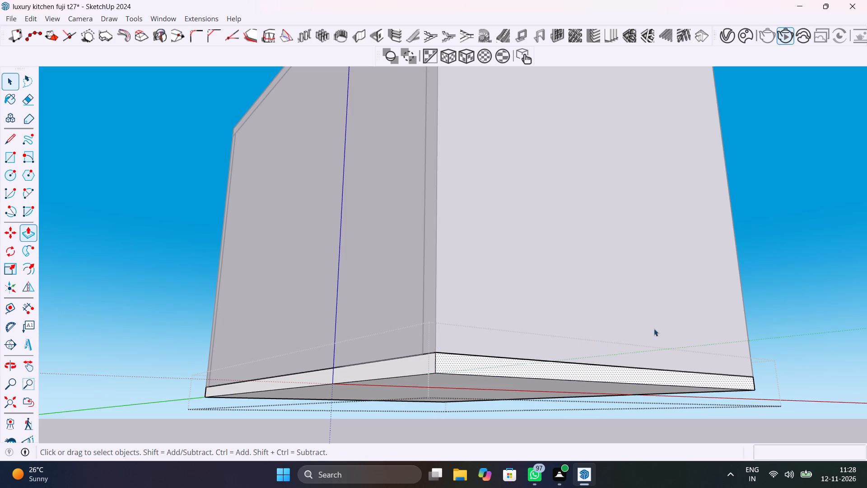
pyautogui.click(816, 282)
# Save the kitchen model with the closed room.
pyautogui.moveTo(609, 319); pyautogui.dragTo(469, 352, button='middle')
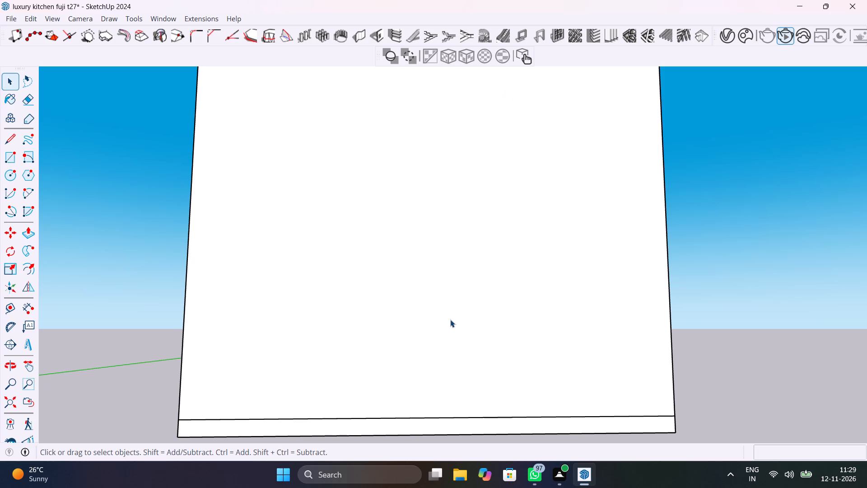
pyautogui.moveTo(425, 276); pyautogui.dragTo(634, 425, button='middle')
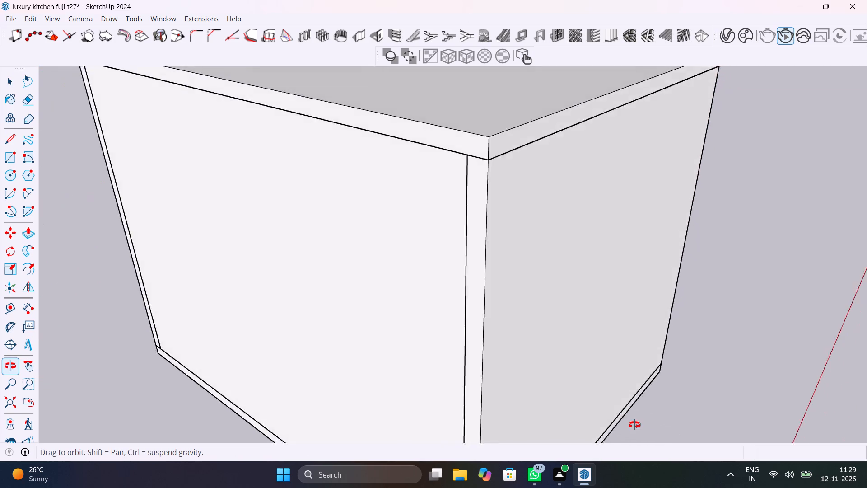
pyautogui.moveTo(634, 425); pyautogui.dragTo(465, 365, button='middle')
pyautogui.scroll(-3, 493, 327)
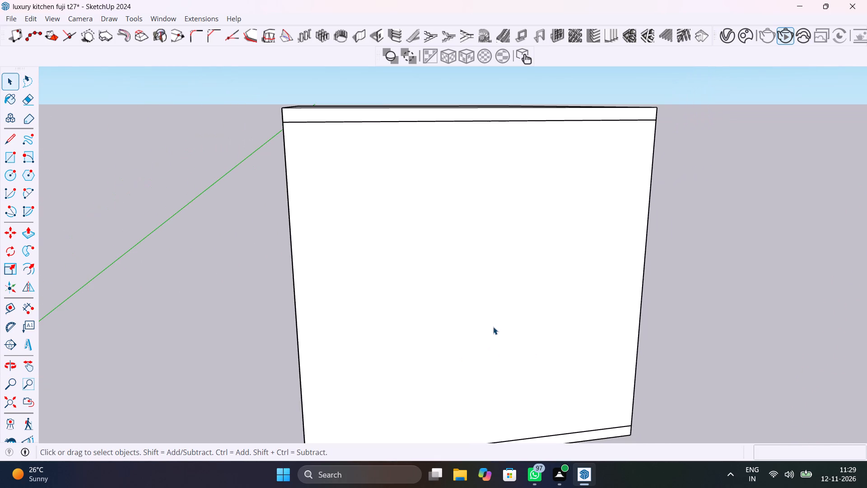
pyautogui.keyDown('shift'); pyautogui.moveTo(494, 327); pyautogui.dragTo(504, 301, button='middle'); pyautogui.keyUp('shift')
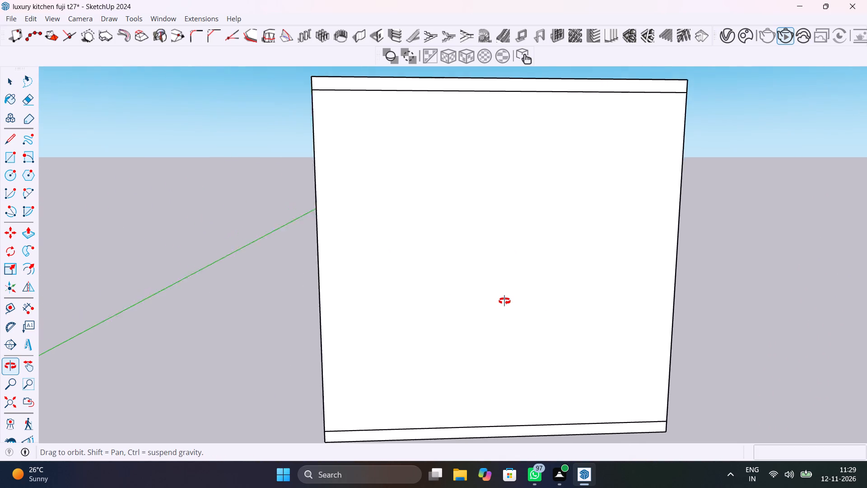
pyautogui.keyDown('shift'); pyautogui.moveTo(504, 301); pyautogui.dragTo(500, 301, button='middle'); pyautogui.keyUp('shift')
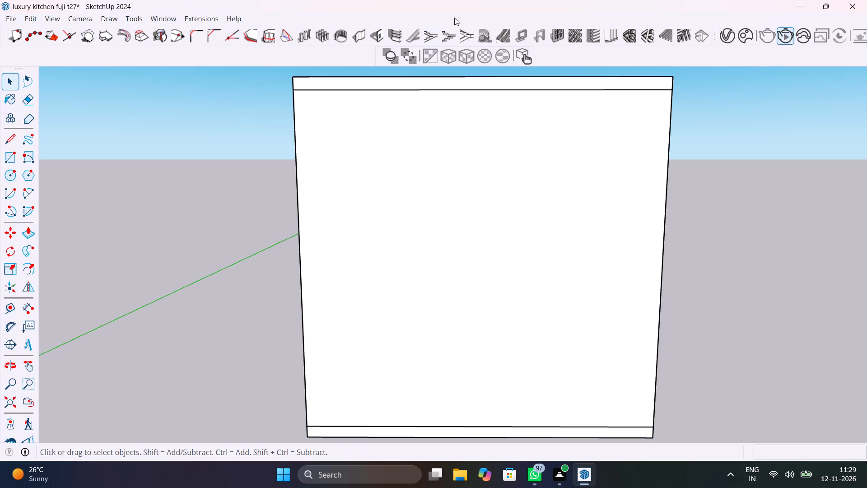
pyautogui.hotkey('ctrl', 's')
# Make the Section tool set available in the workspace.
pyautogui.rightClick(378, 19)
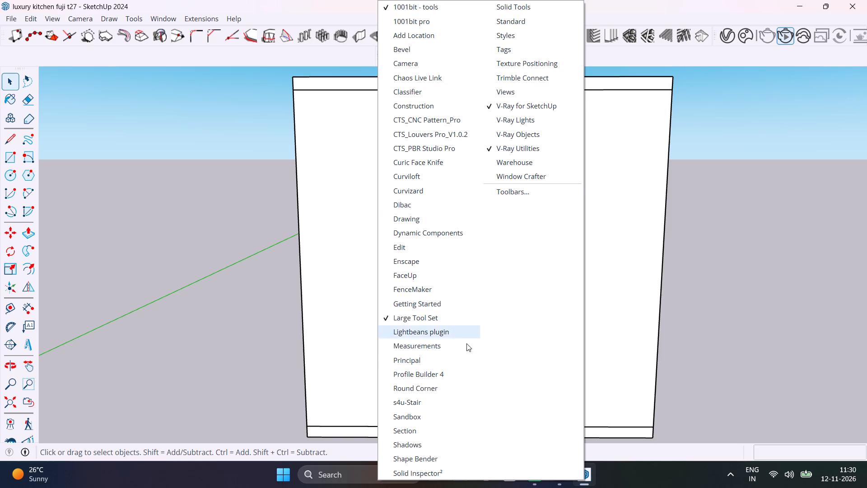
pyautogui.click(453, 434)
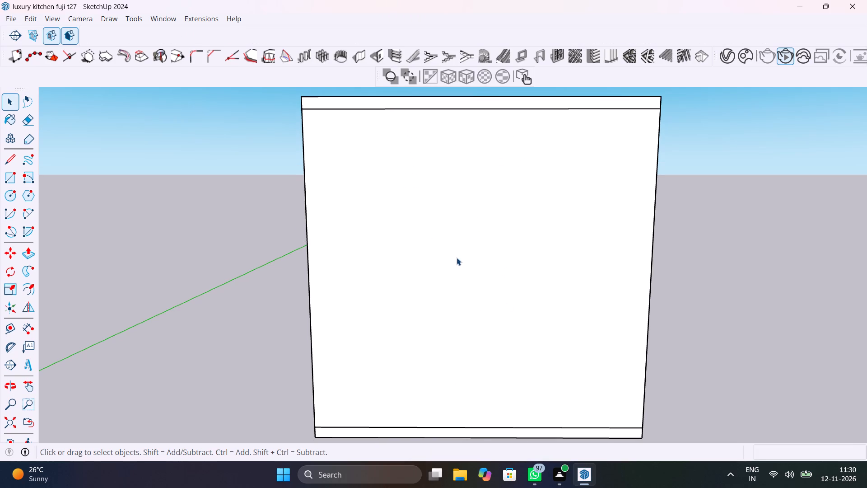
# Place a section plane on the outer face of the new front wall, parallel to it.
pyautogui.moveTo(457, 258); pyautogui.dragTo(447, 262, button='middle')
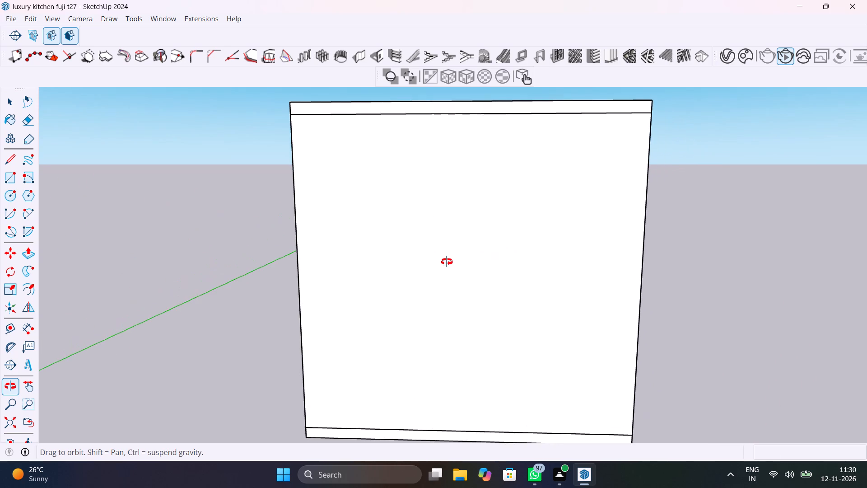
pyautogui.moveTo(447, 262); pyautogui.dragTo(465, 267, button='middle')
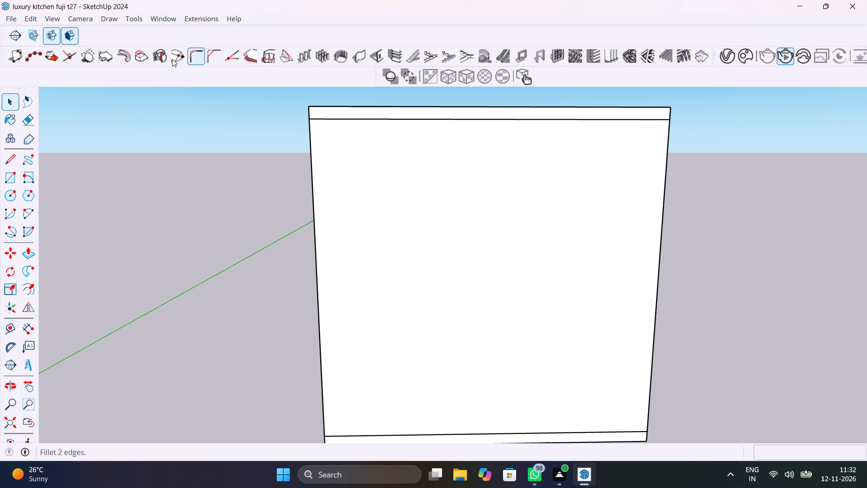
pyautogui.click(11, 33)
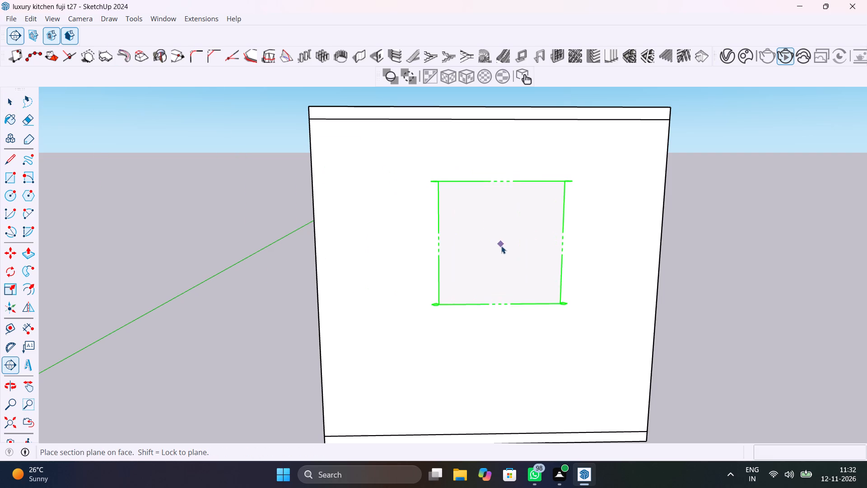
pyautogui.click(487, 264)
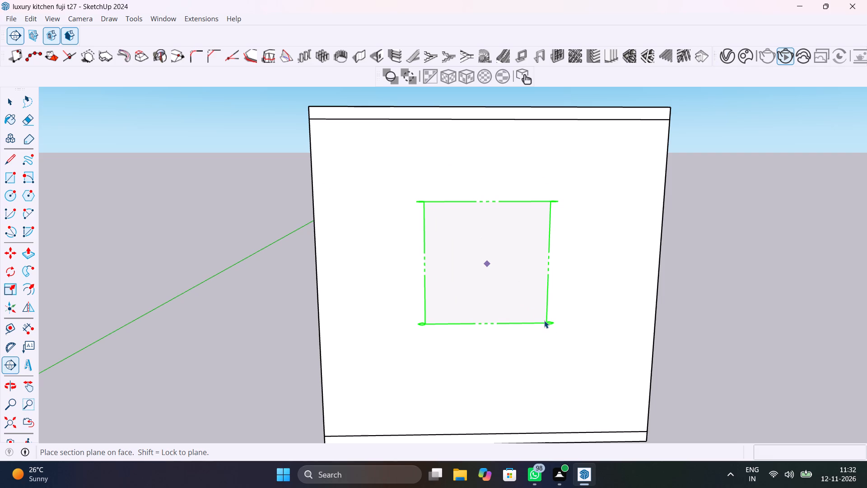
pyautogui.scroll(-5, 544, 320)
pyautogui.press('Return')
pyautogui.scroll(3, 560, 332)
pyautogui.click(549, 326)
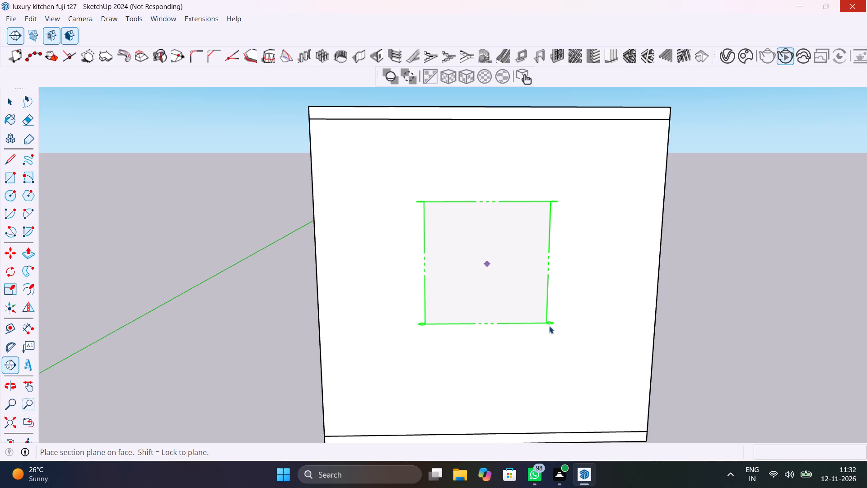
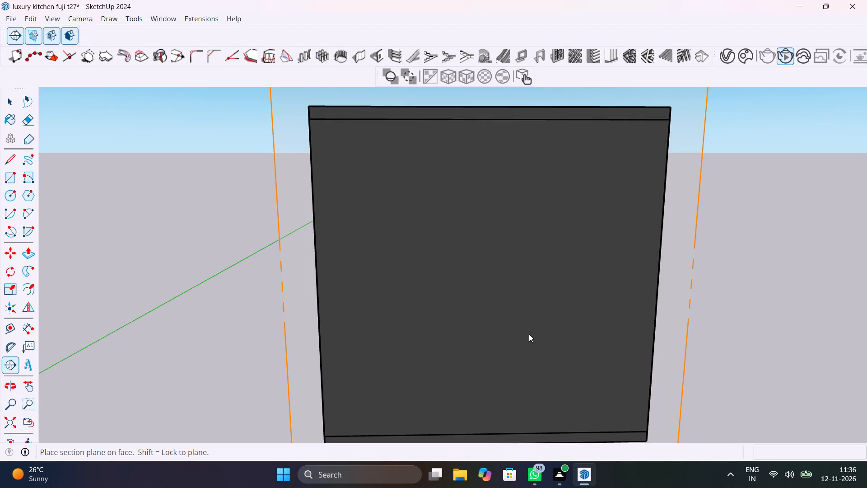
# Save the kitchen model with the section plane placed on the front wall.
pyautogui.scroll(-9, 529, 334)
pyautogui.scroll(-13, 507, 291)
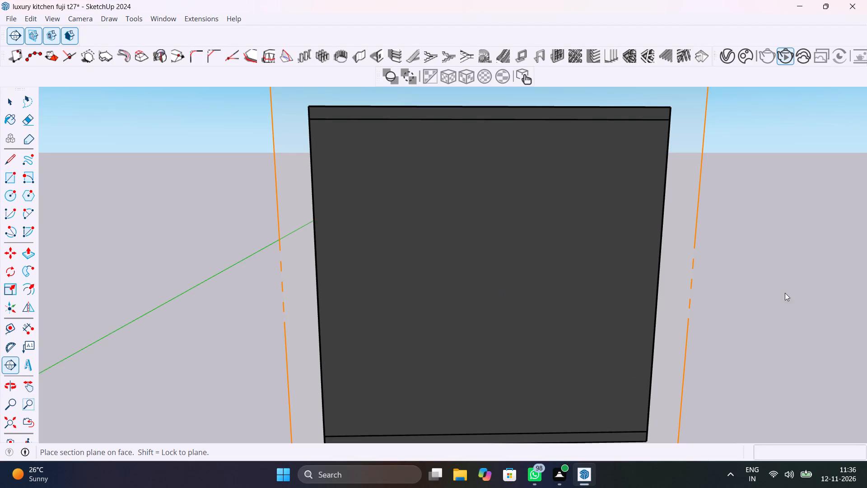
pyautogui.click(785, 292)
pyautogui.scroll(-11, 638, 280)
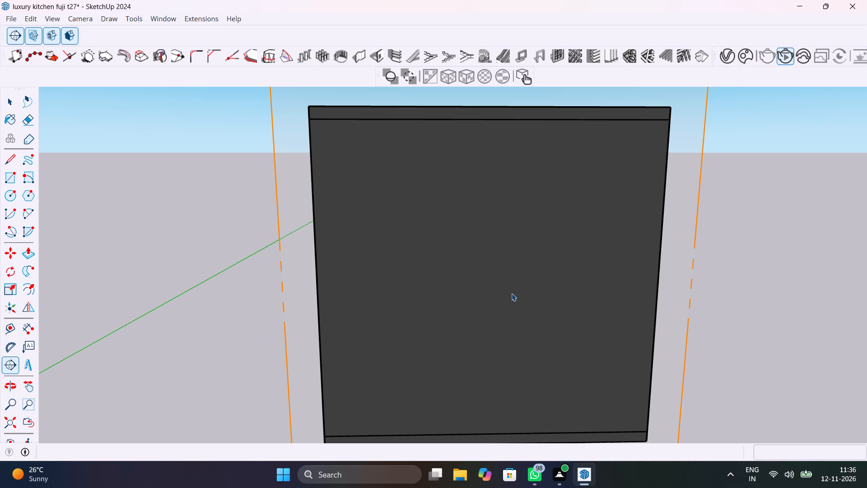
pyautogui.hotkey('ctrl', 's')
pyautogui.scroll(-8, 512, 293)
pyautogui.click(732, 266)
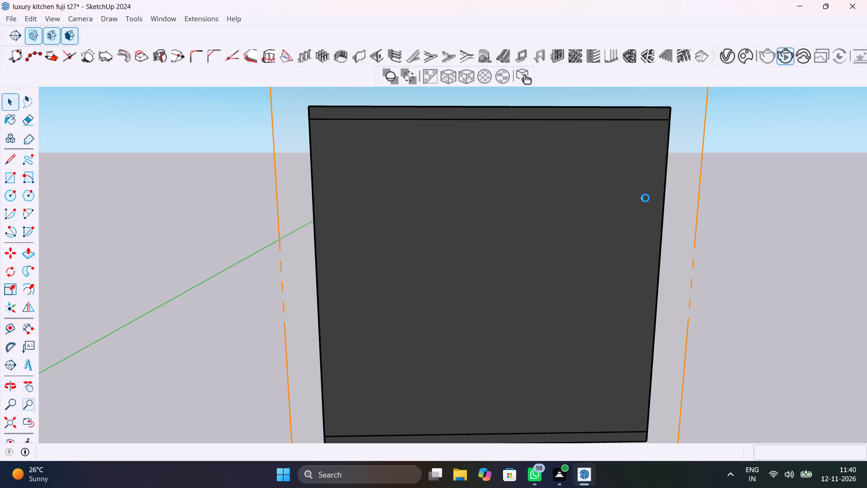
pyautogui.scroll(-10, 645, 198)
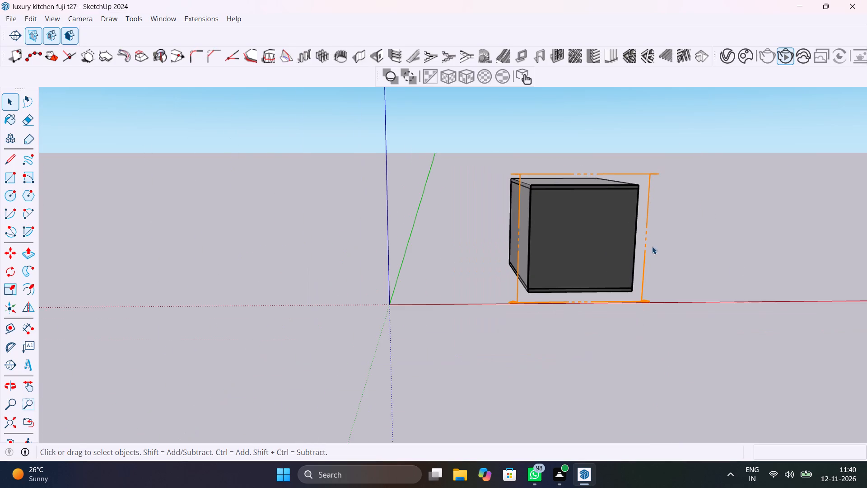
pyautogui.moveTo(652, 246); pyautogui.dragTo(624, 234, button='middle')
pyautogui.scroll(1, 624, 234)
pyautogui.hotkey('ctrl', 's')
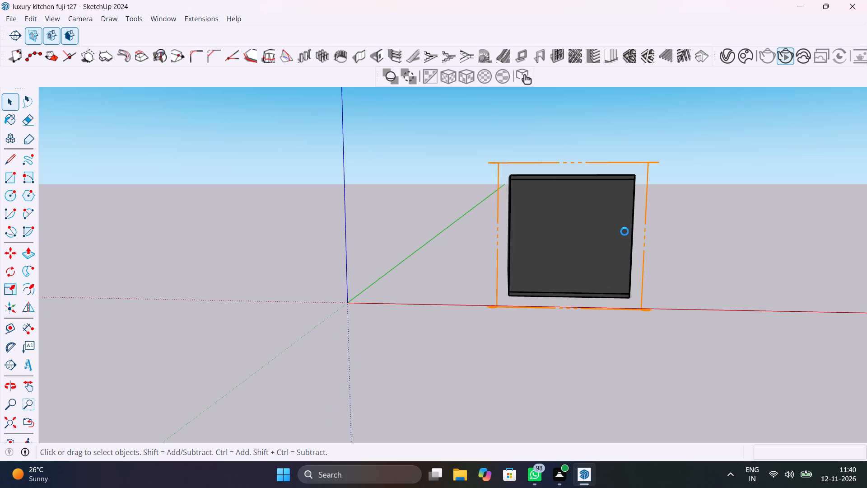
# Move the section plane about 6 3/16" inward through the front wall so it cuts open the kitchen interior.
pyautogui.scroll(4, 654, 321)
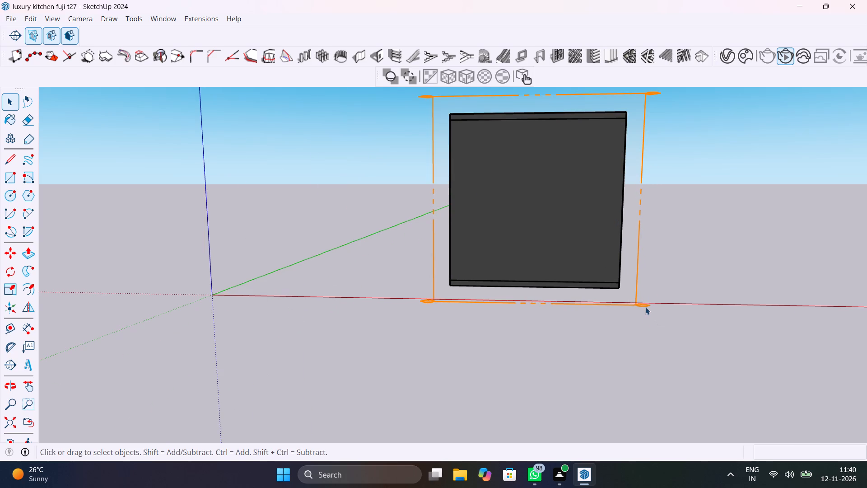
pyautogui.click(645, 306)
pyautogui.scroll(1, 645, 306)
pyautogui.moveTo(645, 306); pyautogui.dragTo(612, 321, button='middle')
pyautogui.press('m')
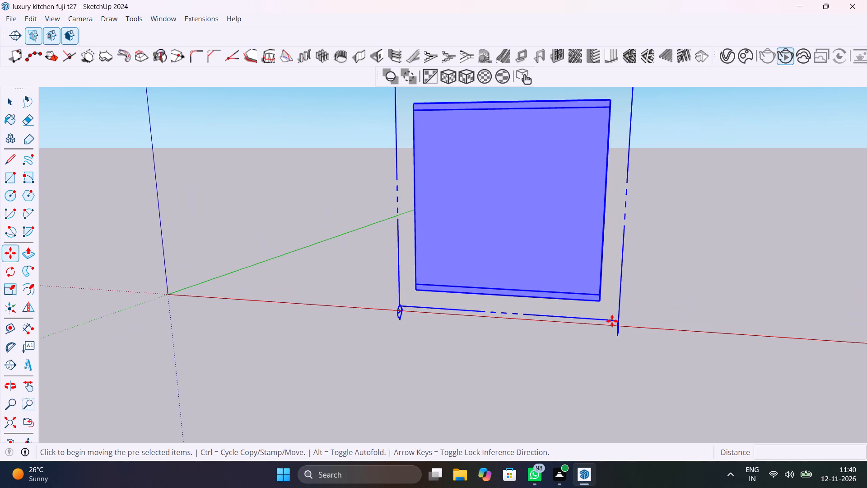
pyautogui.click(620, 329)
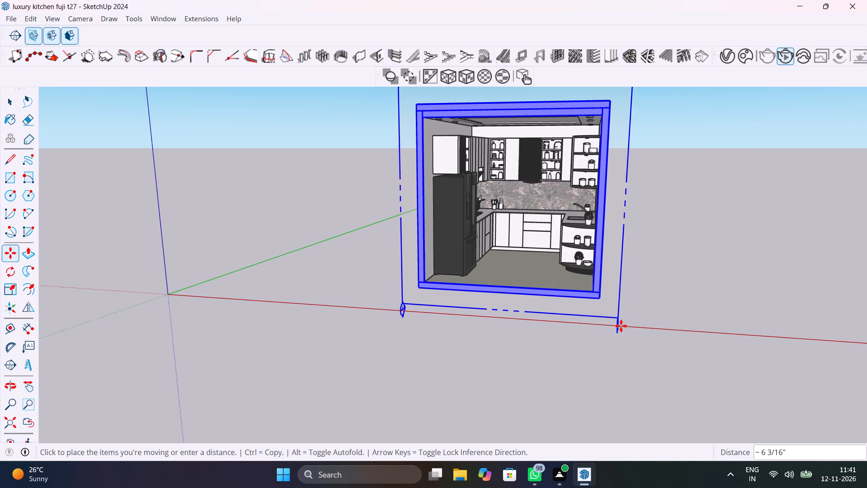
pyautogui.click(621, 326)
pyautogui.press('space')
pyautogui.click(673, 289)
pyautogui.scroll(10, 546, 262)
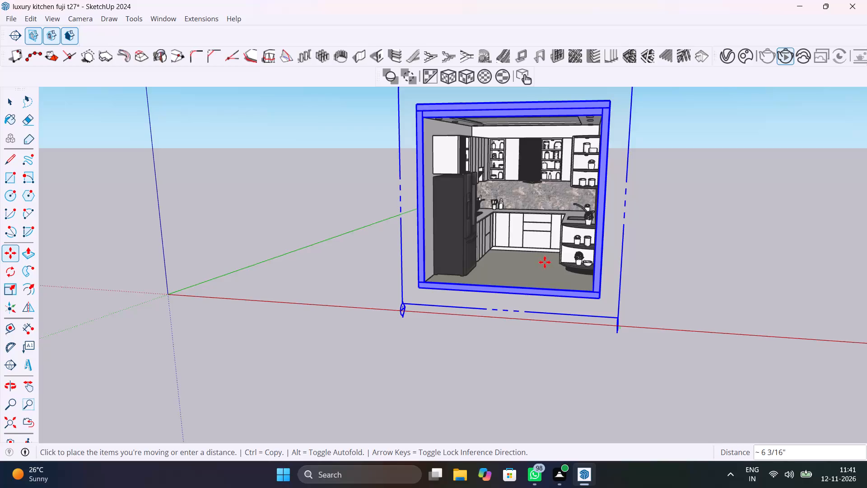
pyautogui.scroll(12, 513, 252)
pyautogui.press('space')
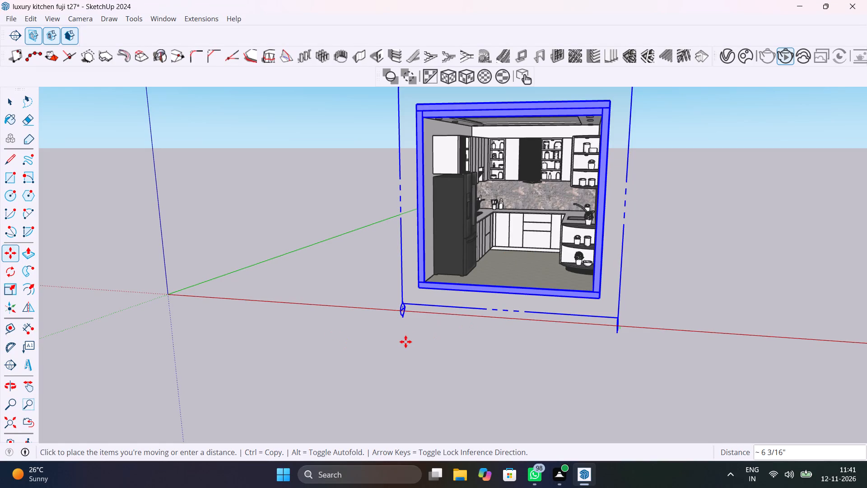
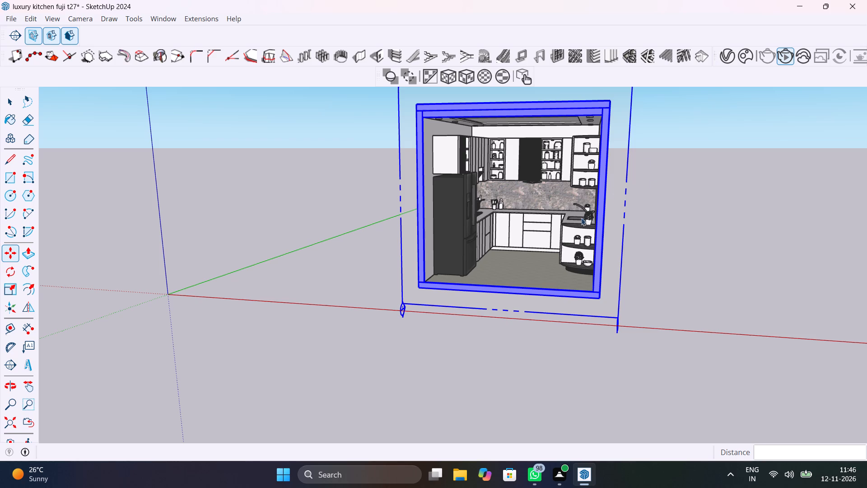
# Save the kitchen model with the section plane moved inward through the front wall.
pyautogui.hotkey('ctrl', 's')
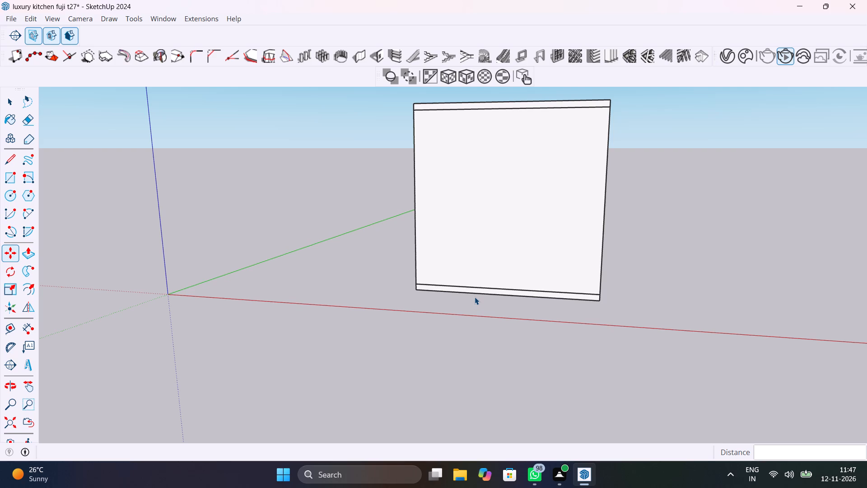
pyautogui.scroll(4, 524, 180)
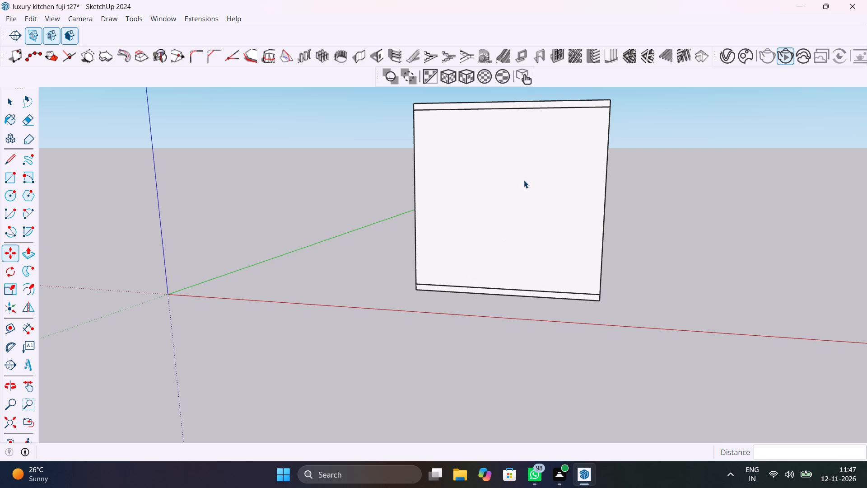
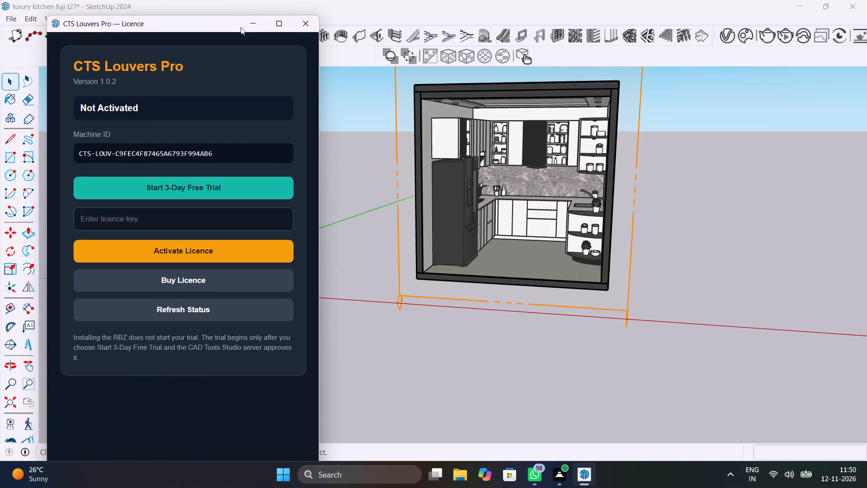
# Close the CTS Louvers Pro licence window, save the model as luxury kitchen fuji t27, and ignore the extension updates.
pyautogui.click(305, 23)
pyautogui.moveTo(481, 309); pyautogui.dragTo(526, 313, button='middle')
pyautogui.hotkey('ctrl', 's')
pyautogui.click(517, 306)
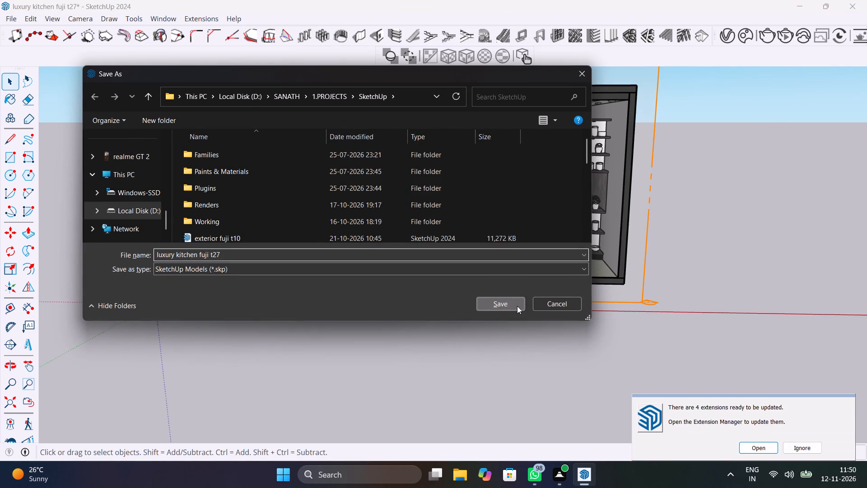
pyautogui.click(466, 239)
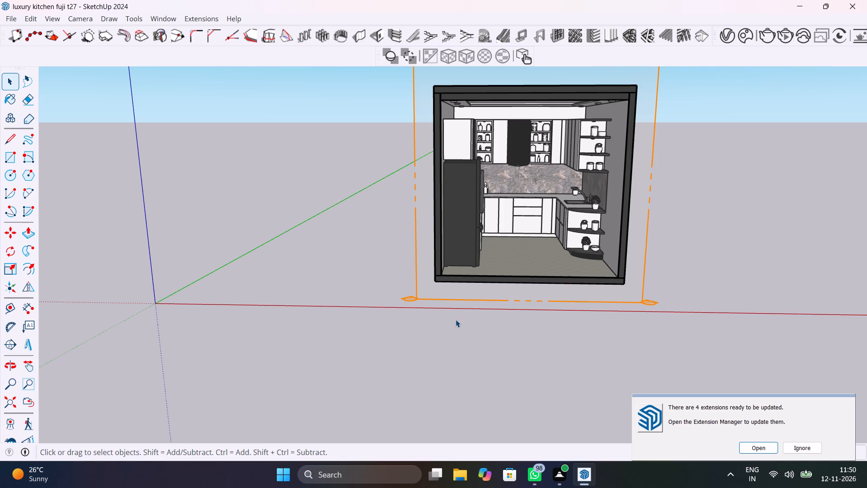
pyautogui.click(818, 450)
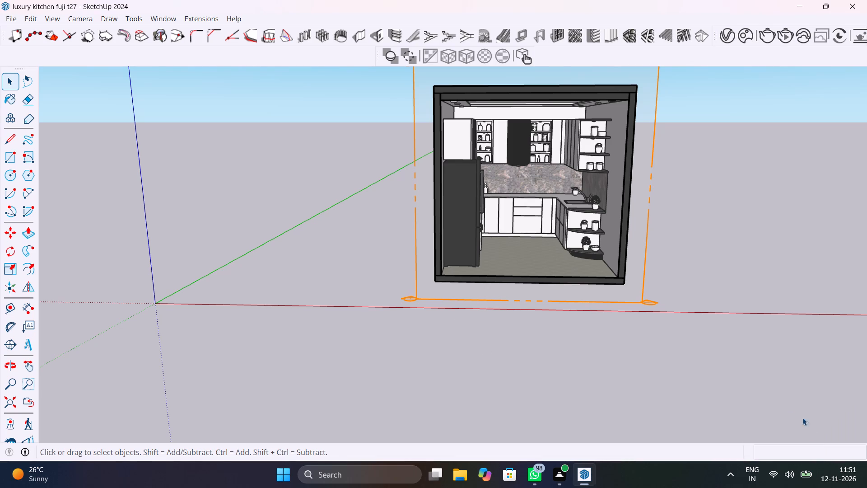
# Run a V-Ray test render of the kitchen interior from the front, examine it up close, then stop it and close the frame buffer.
pyautogui.scroll(5, 555, 187)
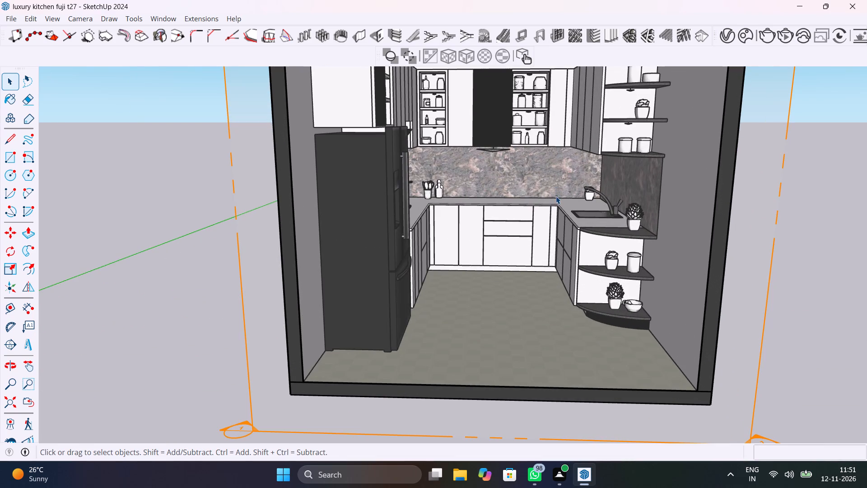
pyautogui.moveTo(549, 201); pyautogui.dragTo(563, 242, button='middle')
pyautogui.scroll(2, 563, 242)
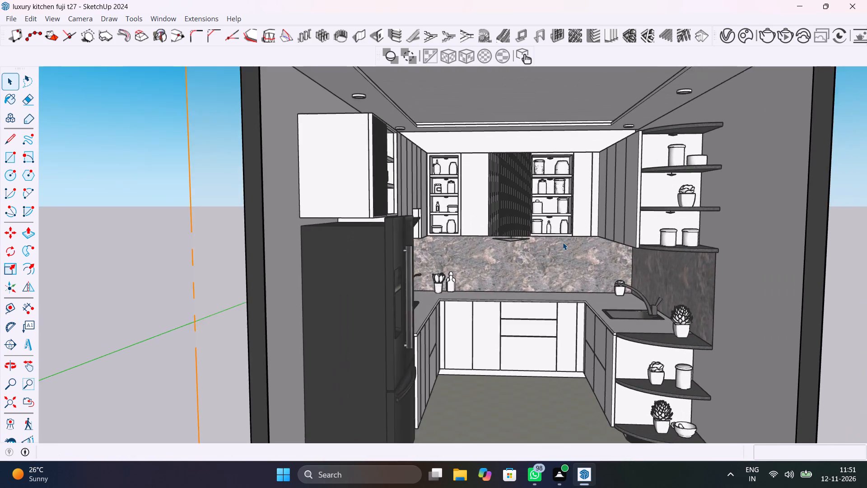
pyautogui.keyDown('shift'); pyautogui.moveTo(572, 260); pyautogui.dragTo(557, 225, button='middle'); pyautogui.keyUp('shift')
pyautogui.scroll(-1, 557, 226)
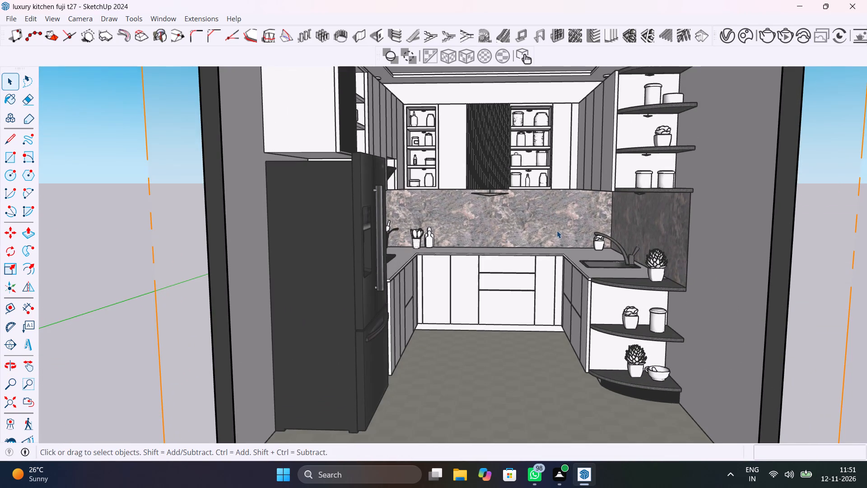
pyautogui.keyDown('shift'); pyautogui.moveTo(558, 236); pyautogui.dragTo(568, 263, button='middle'); pyautogui.keyUp('shift')
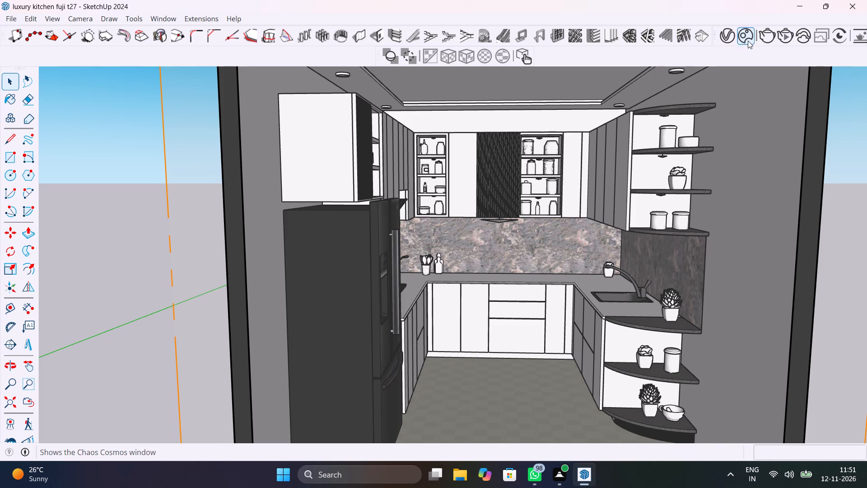
pyautogui.click(762, 38)
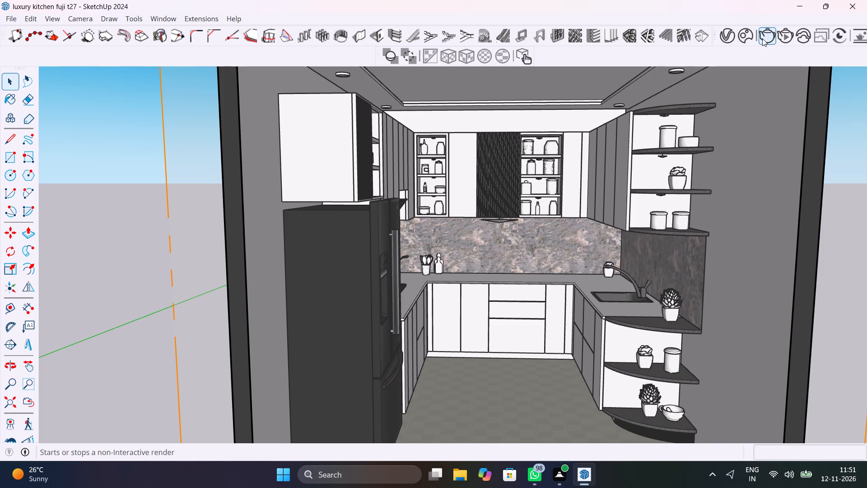
pyautogui.click(762, 38)
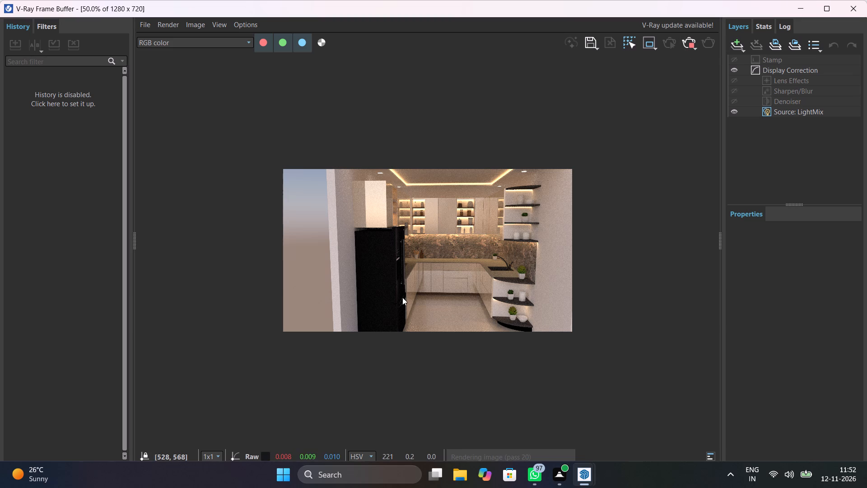
pyautogui.scroll(1, 429, 307)
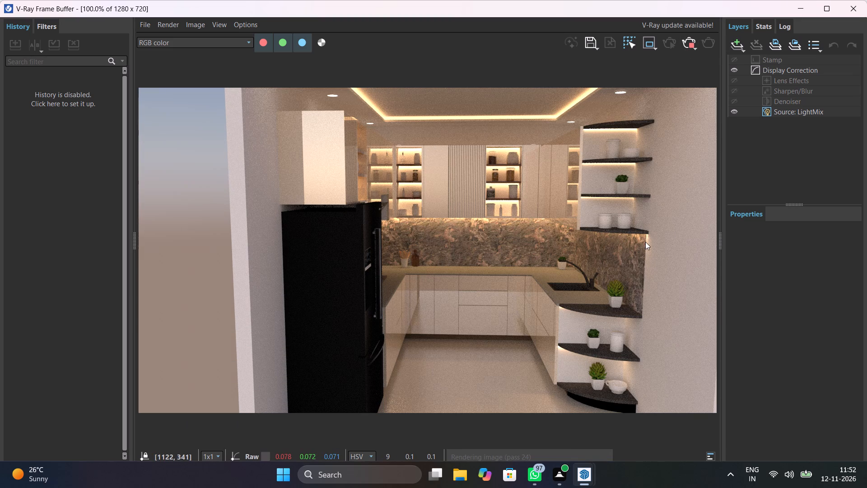
pyautogui.click(688, 42)
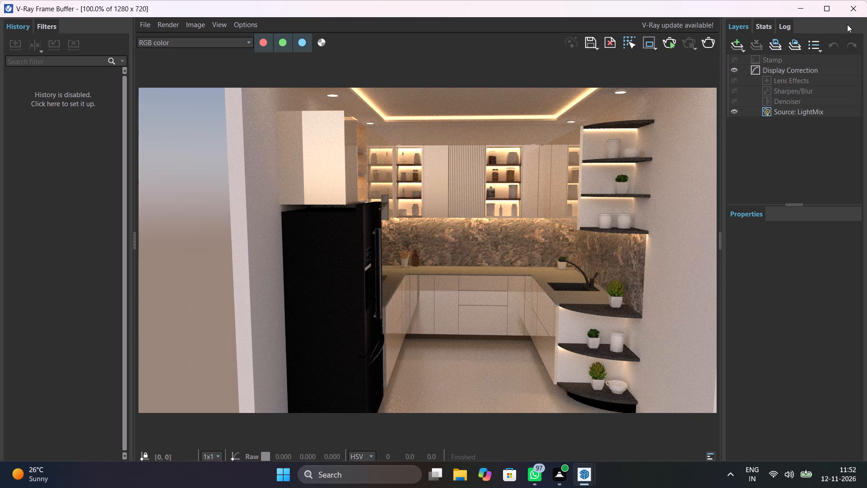
pyautogui.click(850, 14)
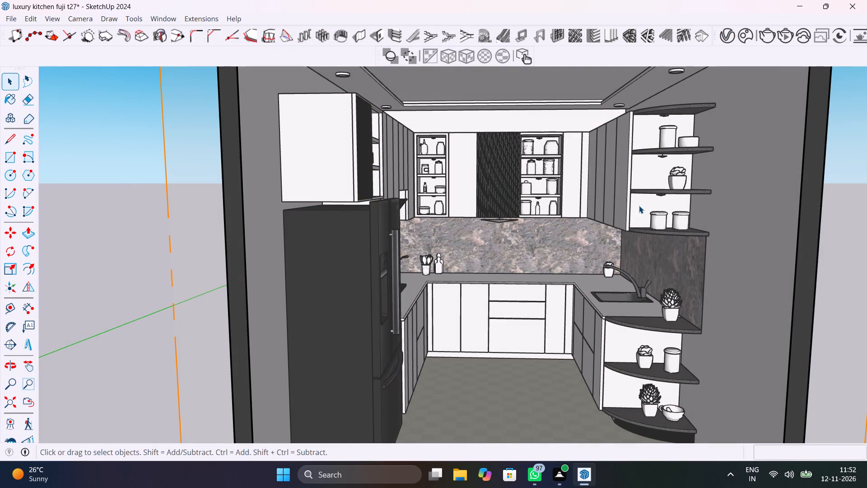
# Move the camera into the kitchen and widen its field of view to 80 degrees after trying 20, 50 and 60 degrees.
pyautogui.keyDown('shift'); pyautogui.moveTo(637, 200); pyautogui.dragTo(588, 182, button='middle'); pyautogui.keyUp('shift')
pyautogui.scroll(4, 588, 184)
pyautogui.scroll(2, 463, 211)
pyautogui.keyDown('shift'); pyautogui.moveTo(462, 213); pyautogui.dragTo(471, 212, button='middle'); pyautogui.keyUp('shift')
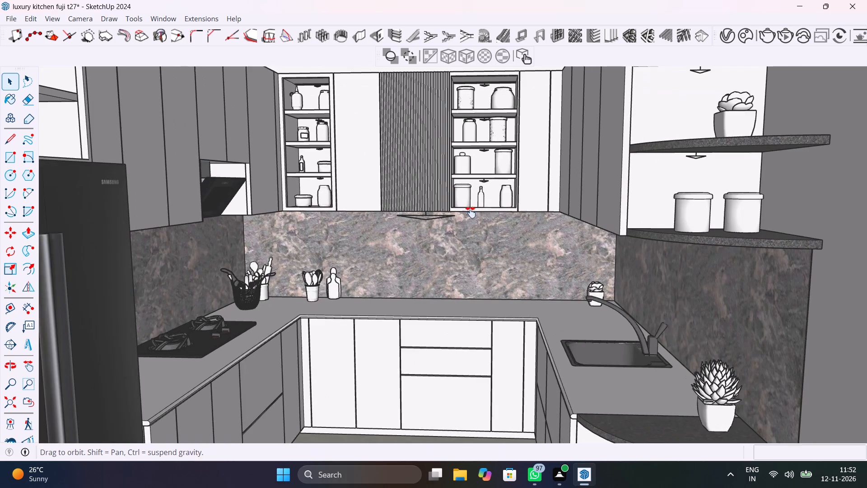
pyautogui.keyDown('shift'); pyautogui.moveTo(471, 212); pyautogui.dragTo(494, 212, button='middle'); pyautogui.keyUp('shift')
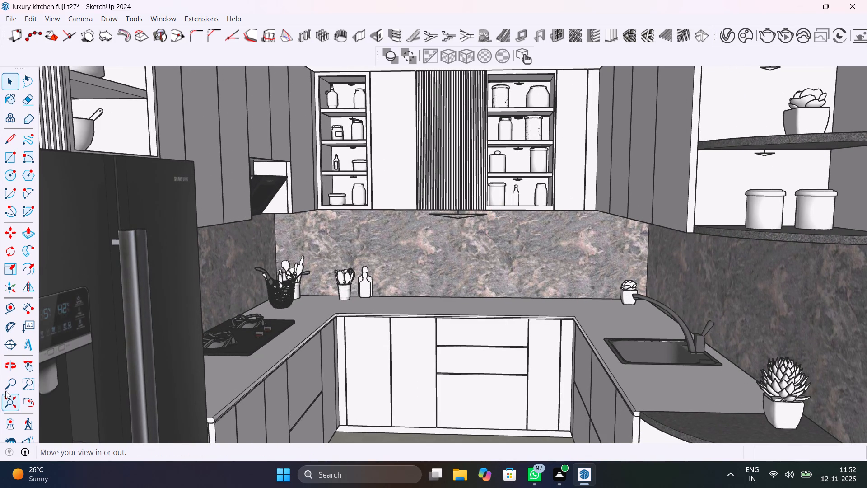
pyautogui.click(9, 387)
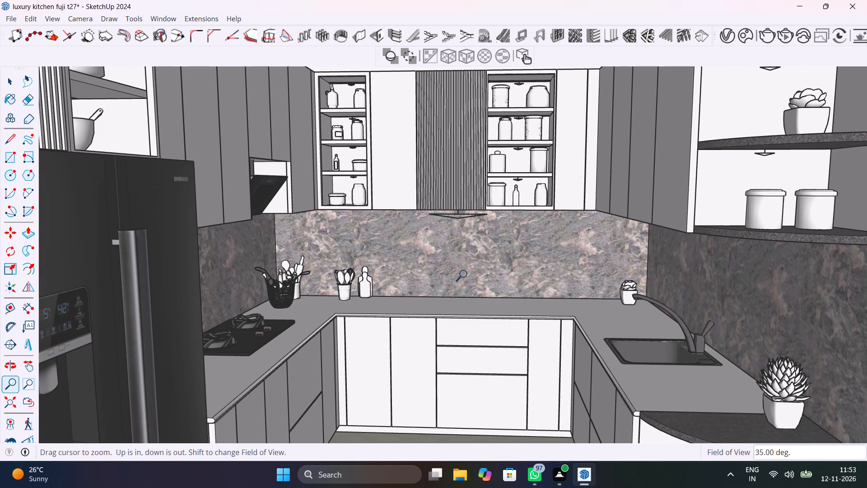
pyautogui.click(466, 275)
pyautogui.write('20')
pyautogui.press('Return')
pyautogui.write('50')
pyautogui.press('Return')
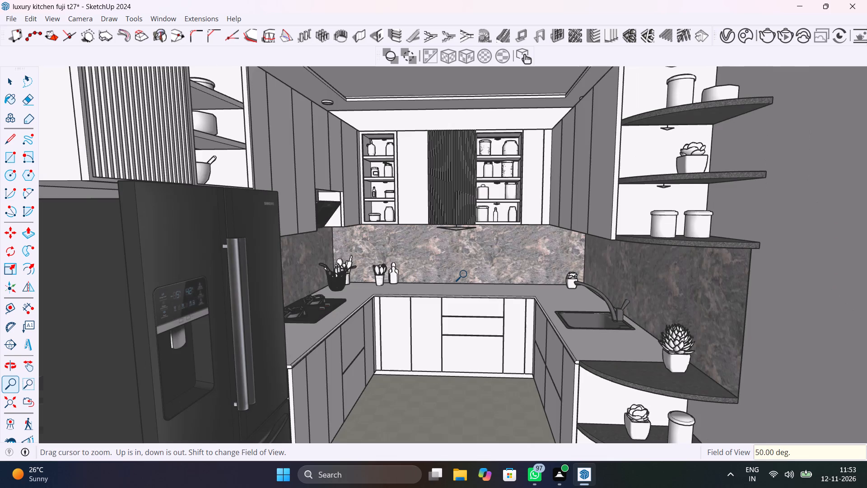
pyautogui.write('60')
pyautogui.press('Return')
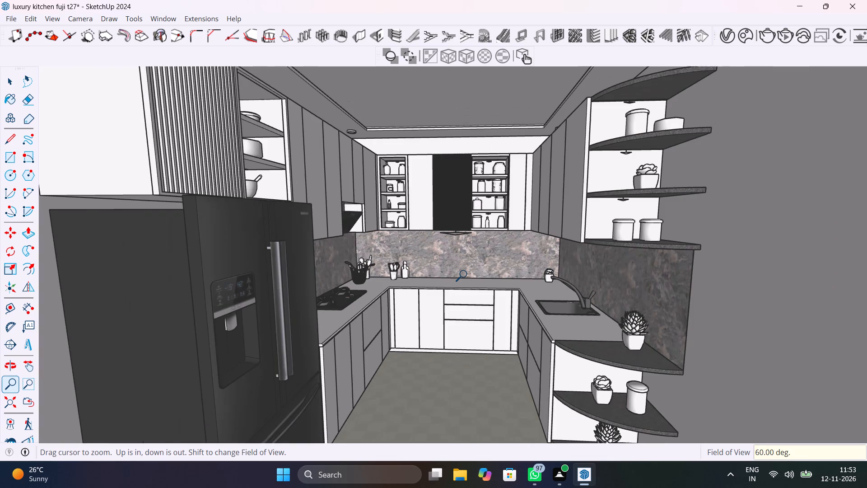
pyautogui.write('80')
pyautogui.press('Return')
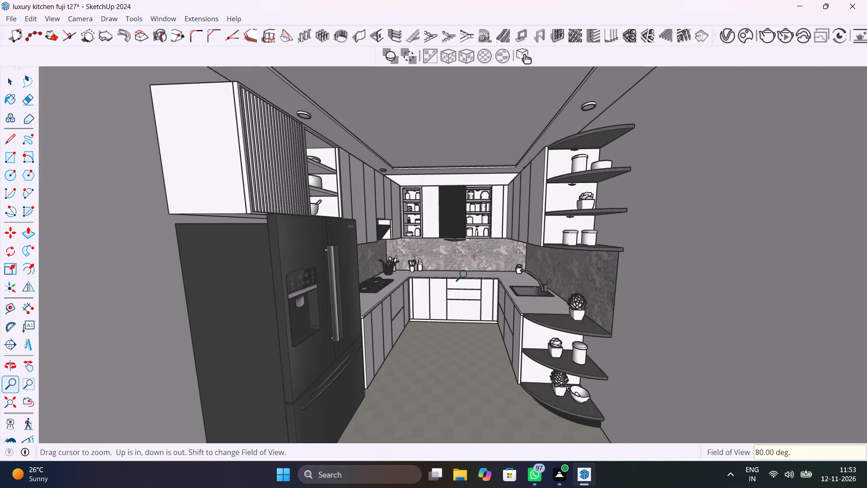
# Re-angle the kitchen view and set the camera's field of view to 70 degrees after trying 50 and 60 degrees.
pyautogui.moveTo(469, 301); pyautogui.dragTo(449, 261, button='middle')
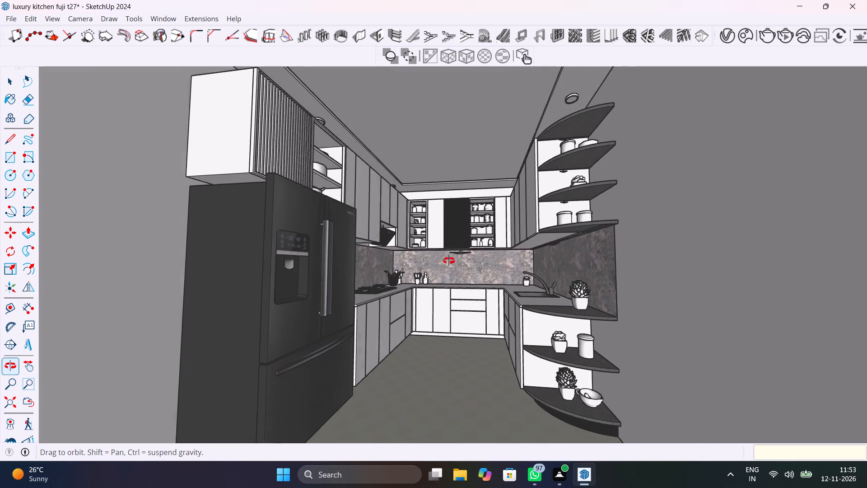
pyautogui.moveTo(449, 261); pyautogui.dragTo(430, 267, button='middle')
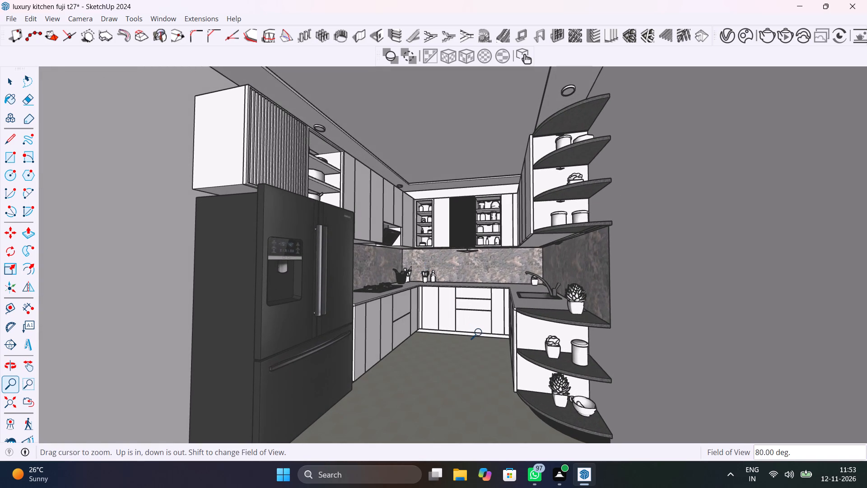
pyautogui.keyDown('shift'); pyautogui.moveTo(480, 333); pyautogui.dragTo(485, 329, button='middle'); pyautogui.keyUp('shift')
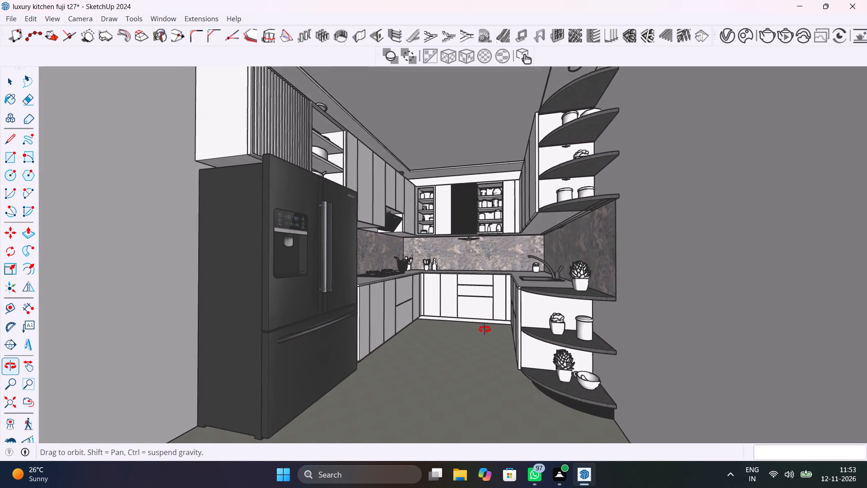
pyautogui.keyDown('shift'); pyautogui.moveTo(485, 329); pyautogui.dragTo(491, 352, button='middle'); pyautogui.keyUp('shift')
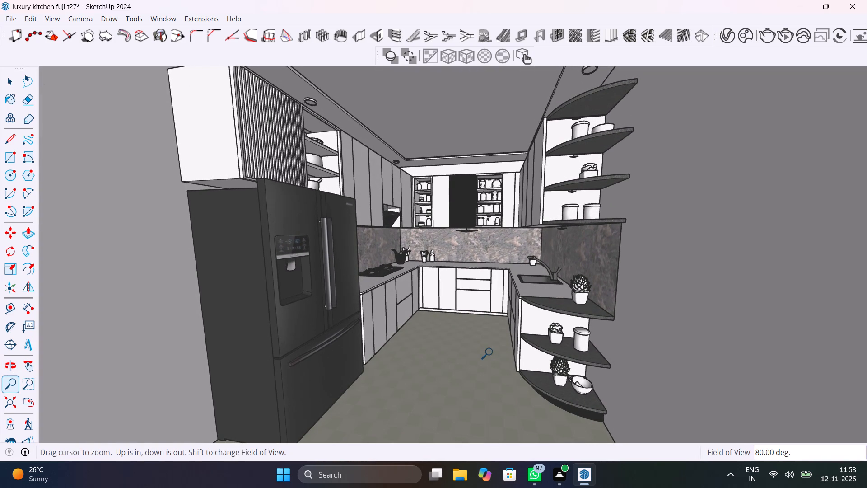
pyautogui.write('50')
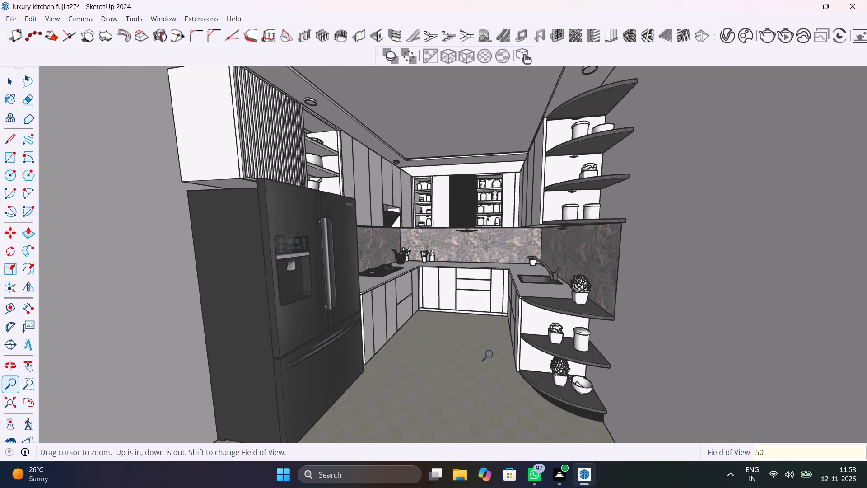
pyautogui.press('Return')
pyautogui.write('60')
pyautogui.press('Return')
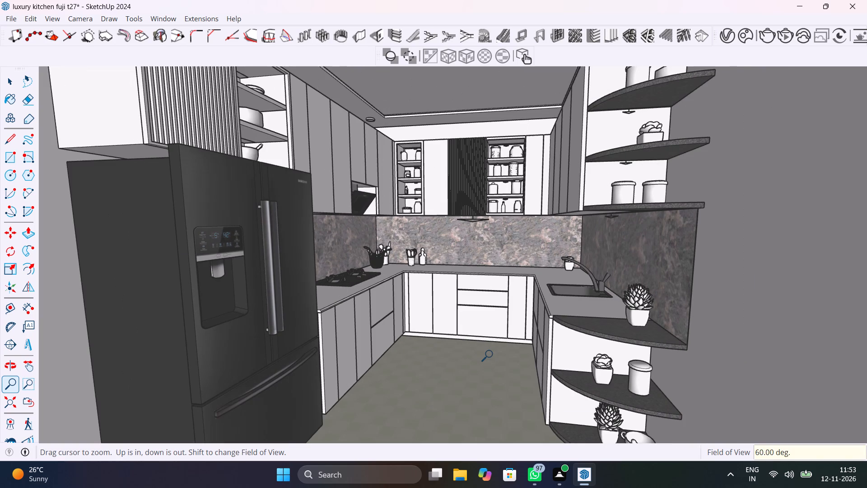
pyautogui.write('70')
pyautogui.press('Return')
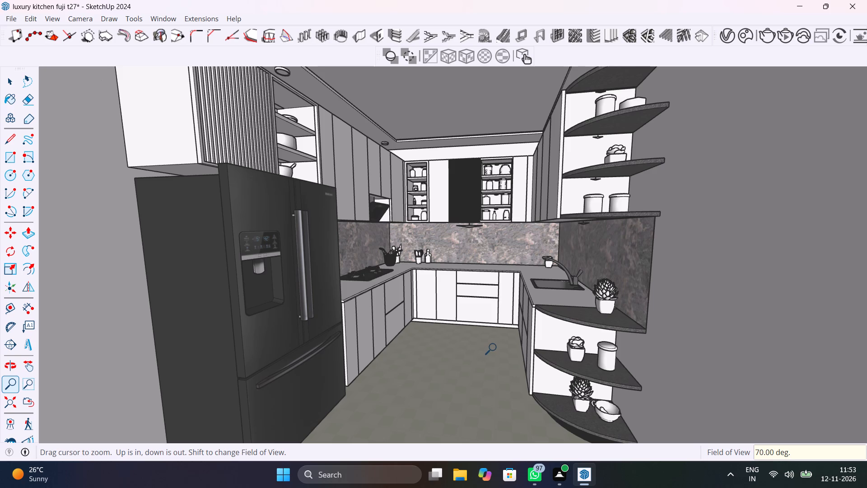
# Fine-tune the interior camera angle to frame the refrigerator, back counter and curved corner shelves together.
pyautogui.keyDown('shift'); pyautogui.moveTo(493, 345); pyautogui.dragTo(511, 343, button='middle'); pyautogui.keyUp('shift')
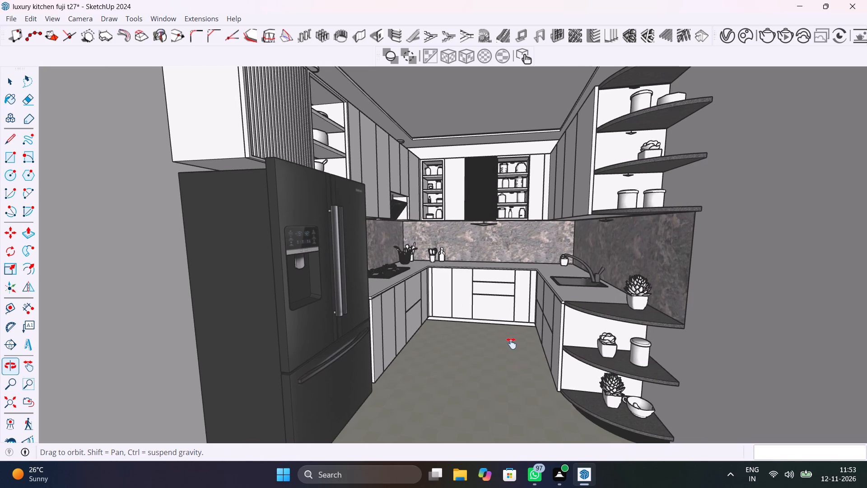
pyautogui.keyDown('shift'); pyautogui.moveTo(511, 343); pyautogui.dragTo(512, 344, button='middle'); pyautogui.keyUp('shift')
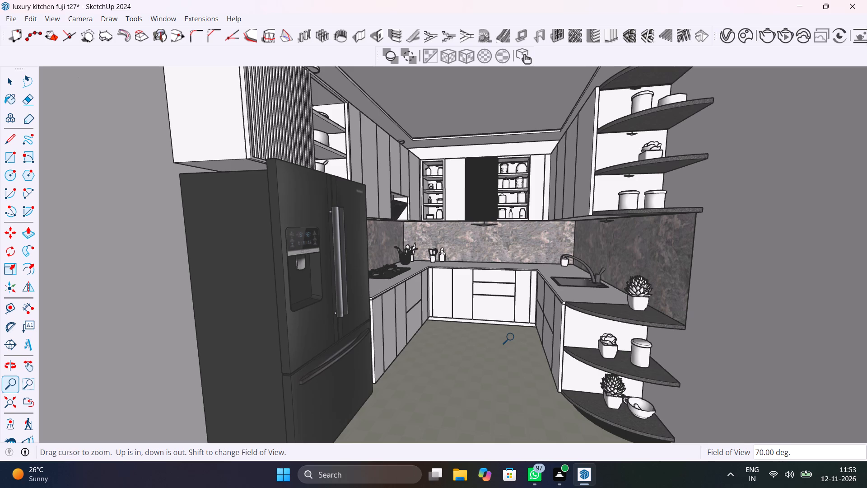
pyautogui.keyDown('shift'); pyautogui.middleClick(513, 338); pyautogui.keyUp('shift')
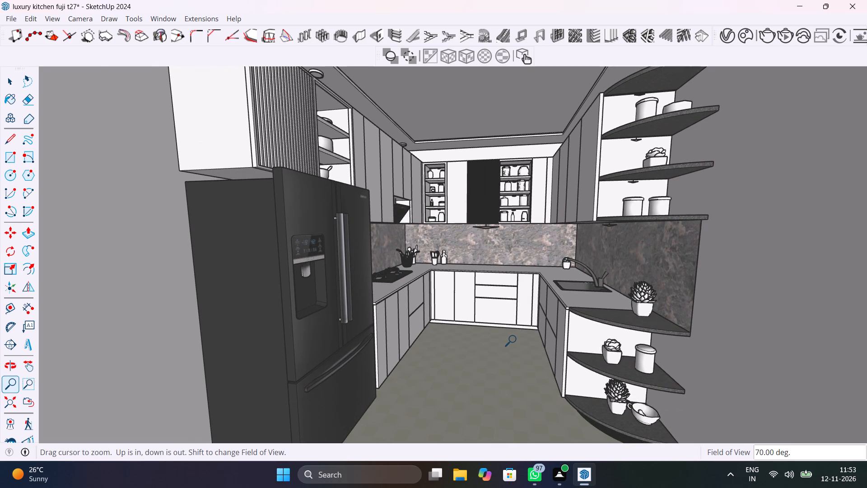
pyautogui.scroll(-1, 515, 340)
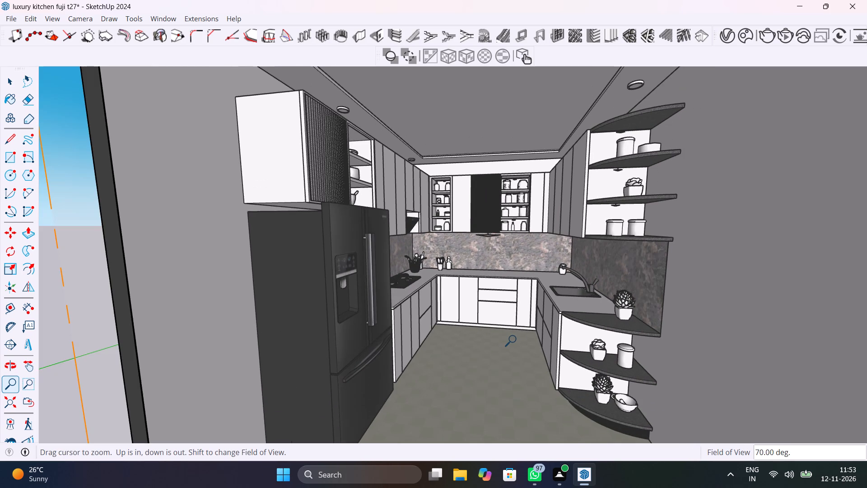
pyautogui.scroll(1, 515, 340)
pyautogui.moveTo(515, 340); pyautogui.dragTo(499, 354, button='middle')
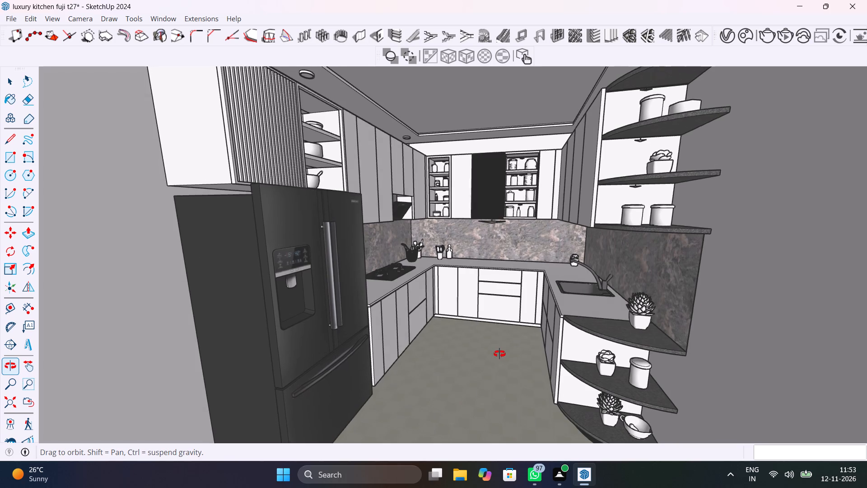
pyautogui.moveTo(499, 354); pyautogui.dragTo(502, 356, button='middle')
pyautogui.moveTo(499, 352); pyautogui.dragTo(454, 338, button='middle')
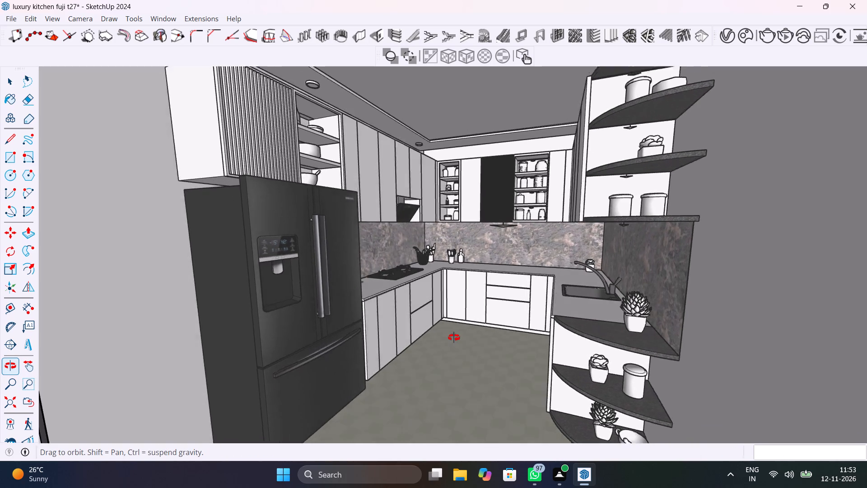
pyautogui.moveTo(454, 338); pyautogui.dragTo(485, 343, button='middle')
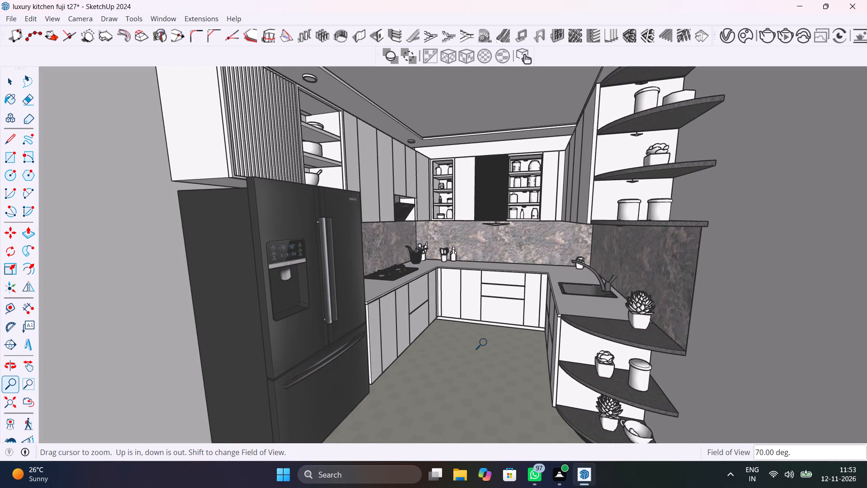
pyautogui.press('space')
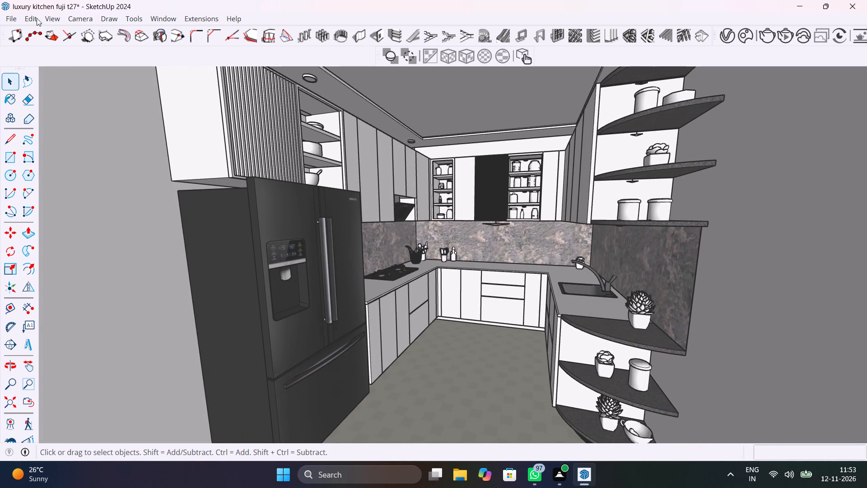
# Save the kitchen model.
pyautogui.hotkey('ctrl', 's')
# Add a scene for the interior kitchen view, keeping the style changes as a new style, then update the scene and save the model.
pyautogui.click(51, 21)
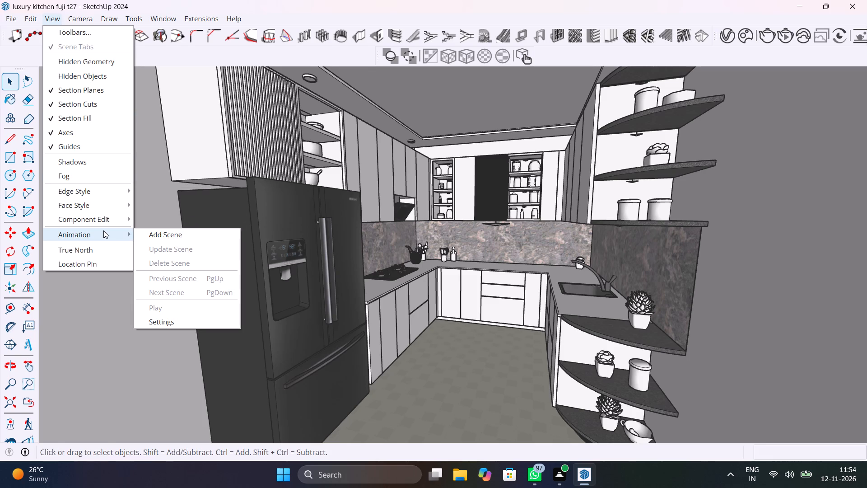
pyautogui.click(103, 230)
pyautogui.click(178, 234)
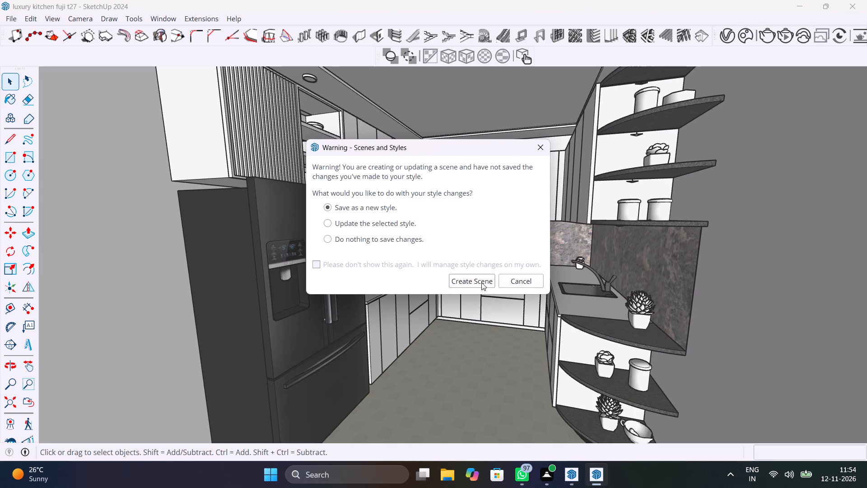
pyautogui.click(481, 282)
pyautogui.rightClick(89, 79)
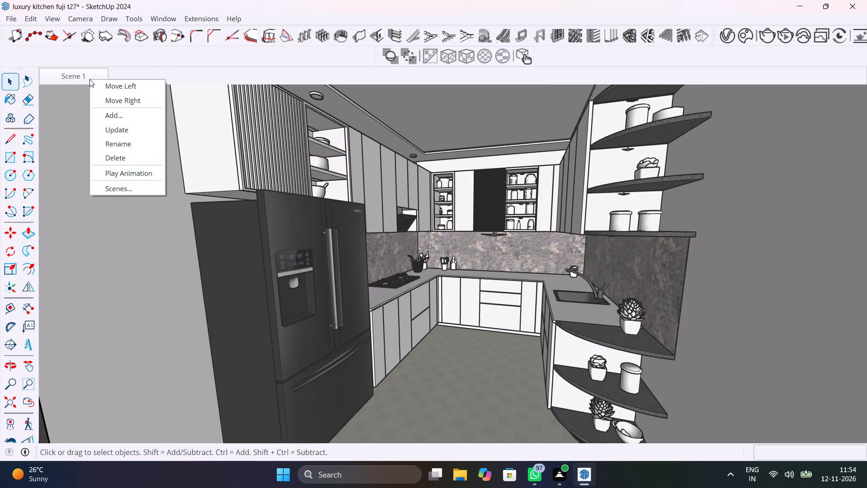
pyautogui.click(130, 130)
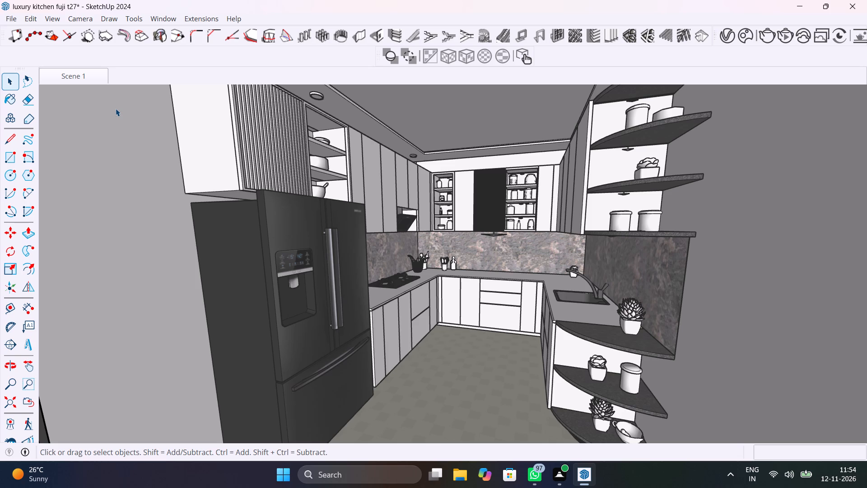
pyautogui.hotkey('ctrl', 's')
# Run a V-Ray test render of the saved kitchen scene, then stop it and close the frame buffer.
pyautogui.click(770, 40)
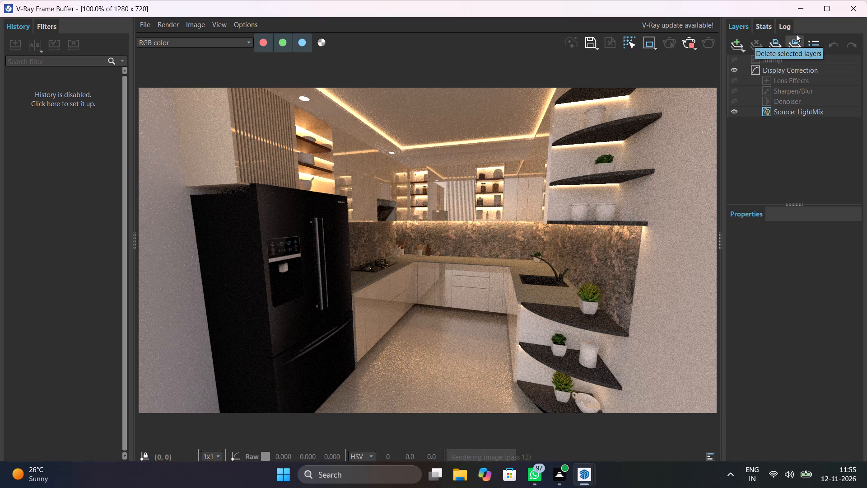
pyautogui.click(692, 43)
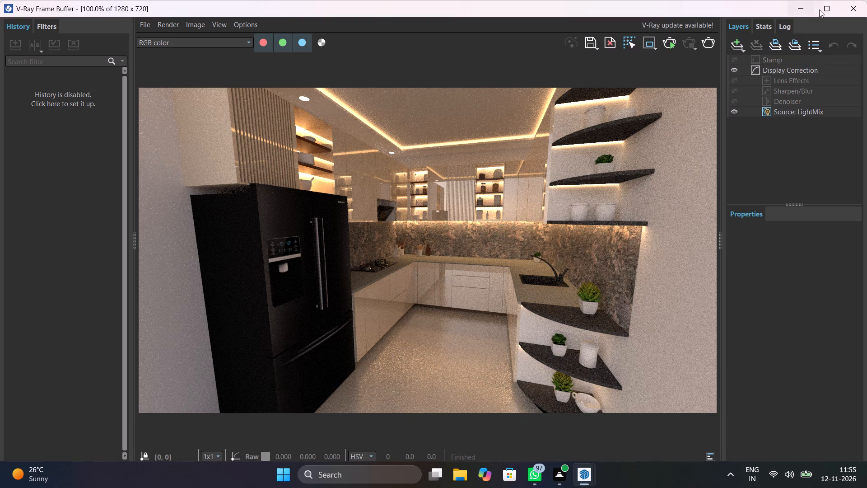
pyautogui.click(853, 8)
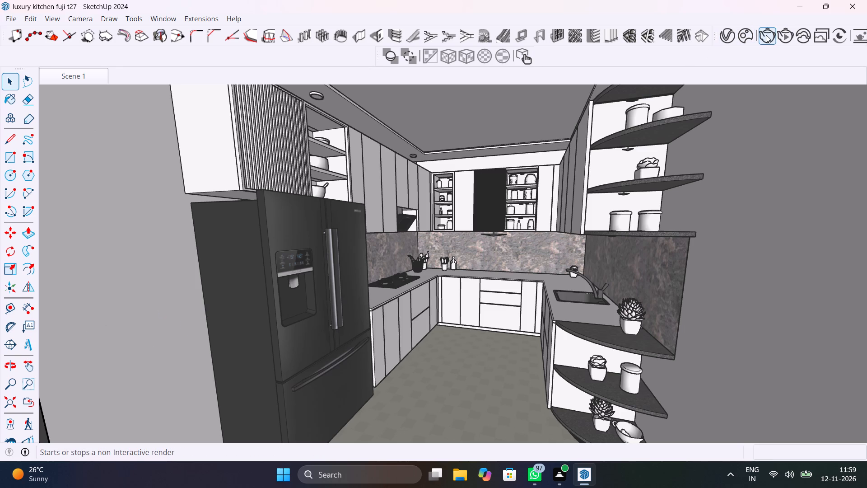
# Set the V-Ray render quality to High and the camera's exposure value to 13.
pyautogui.click(731, 37)
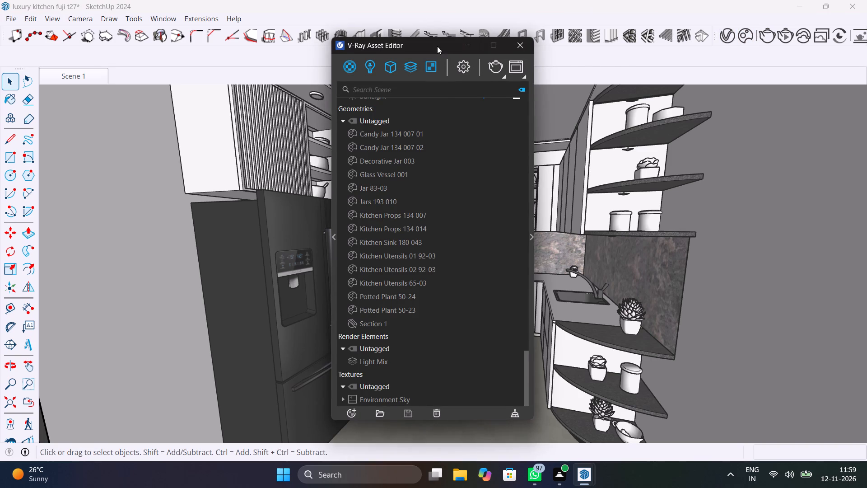
pyautogui.moveTo(437, 46); pyautogui.dragTo(728, 52)
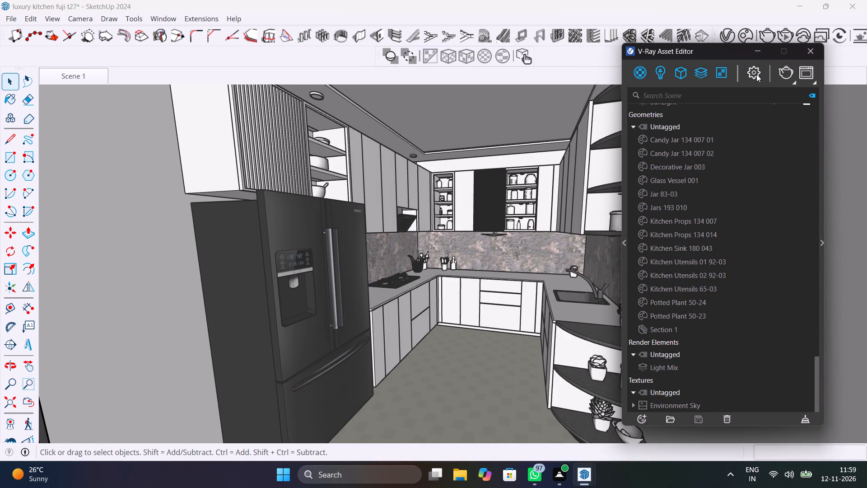
pyautogui.click(756, 74)
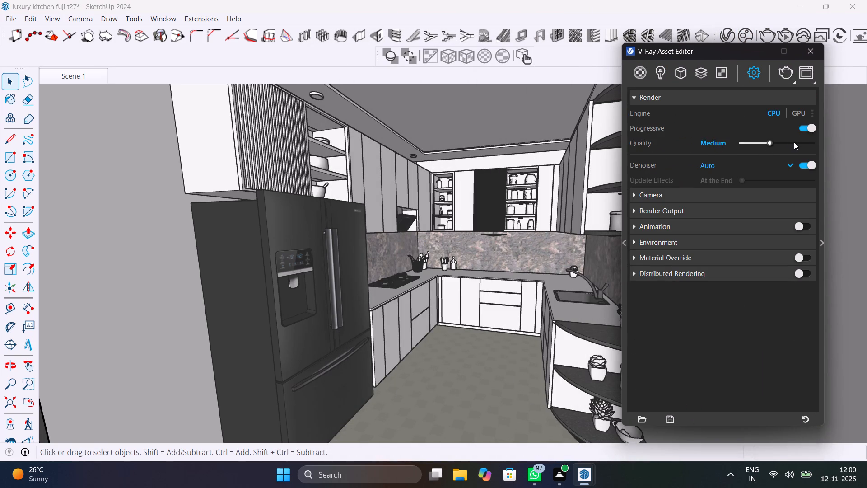
pyautogui.doubleClick(795, 142)
pyautogui.click(671, 196)
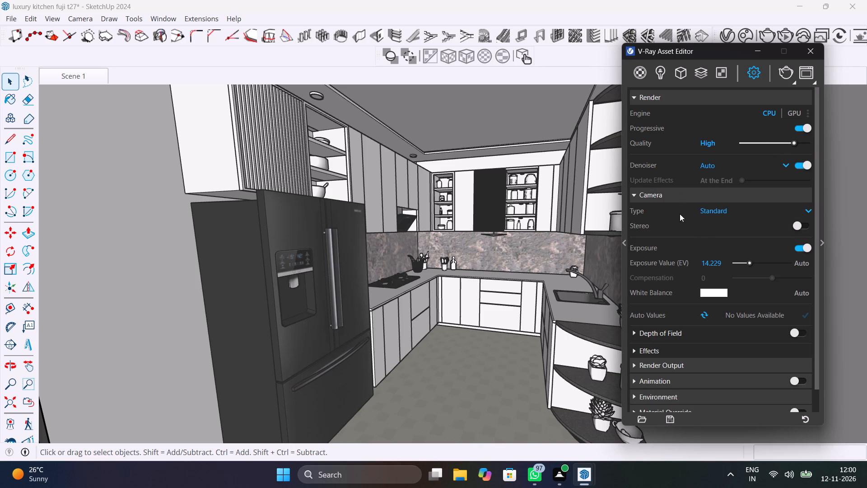
pyautogui.moveTo(725, 261); pyautogui.dragTo(690, 263)
pyautogui.write('13')
pyautogui.press('Return')
# Set the render output image width to 3090 pixels after trying 1400, keeping the 16:9 widescreen ratio.
pyautogui.click(685, 365)
pyautogui.moveTo(721, 394); pyautogui.dragTo(667, 395)
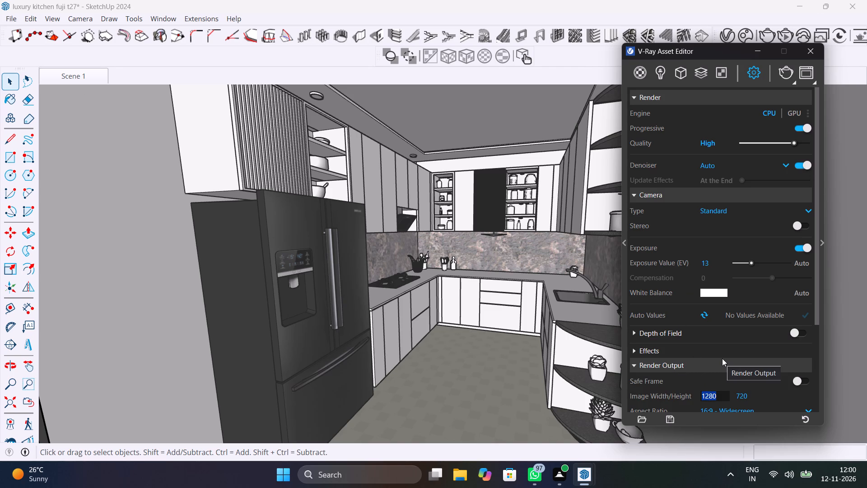
pyautogui.write('1400')
pyautogui.press('Return')
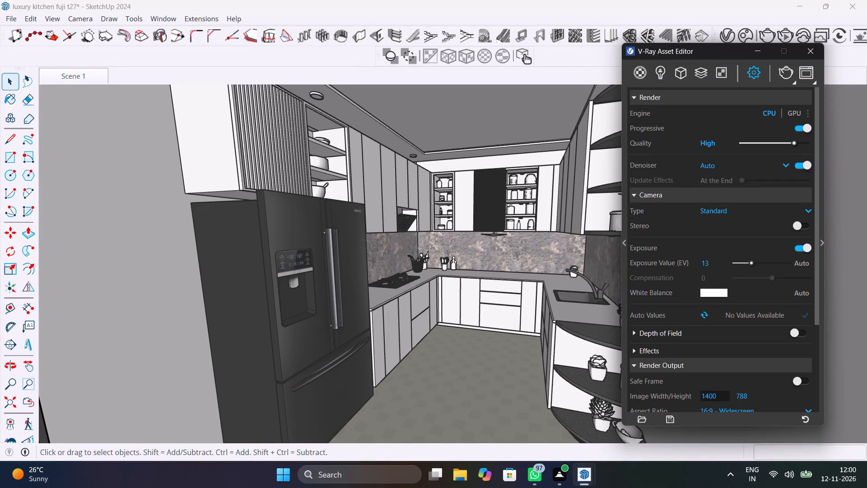
pyautogui.moveTo(721, 395); pyautogui.dragTo(659, 398)
pyautogui.write('3090')
pyautogui.press('Return')
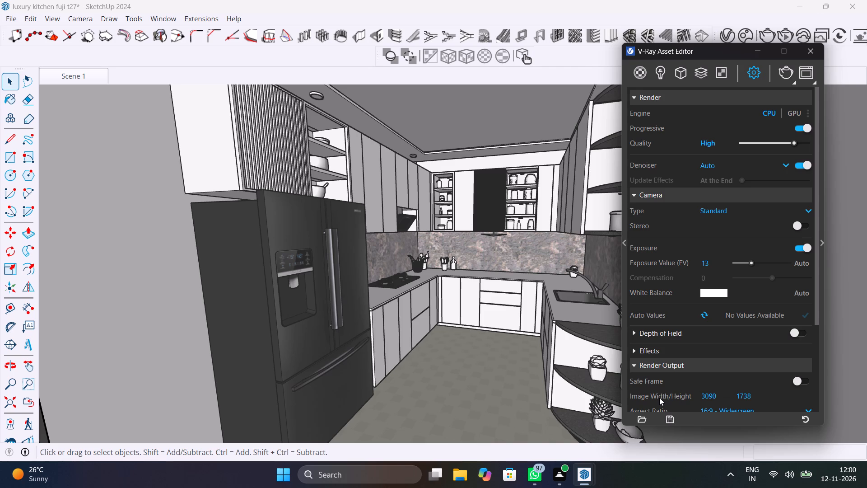
# Start the high-quality V-Ray render of the kitchen scene.
pyautogui.click(784, 72)
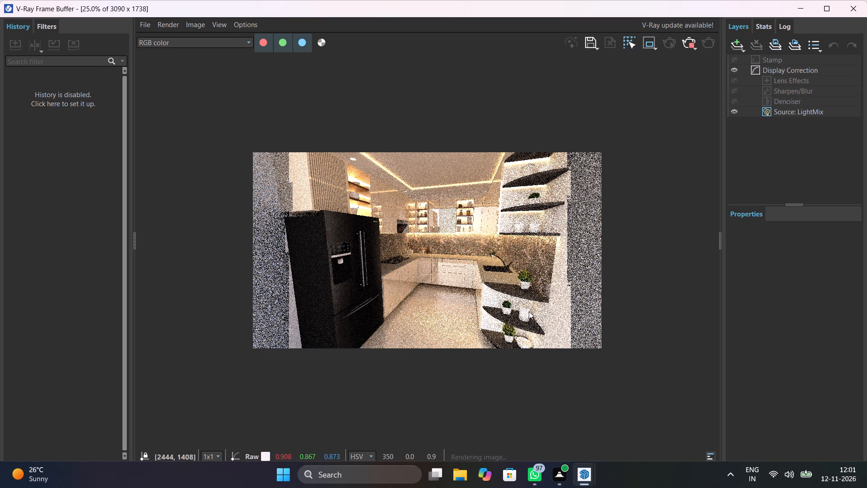
# Examine the kitchen image up close as it renders, checking the cabinets, backsplash, counters and curved corner shelves.
pyautogui.scroll(1, 529, 311)
pyautogui.scroll(-1, 475, 298)
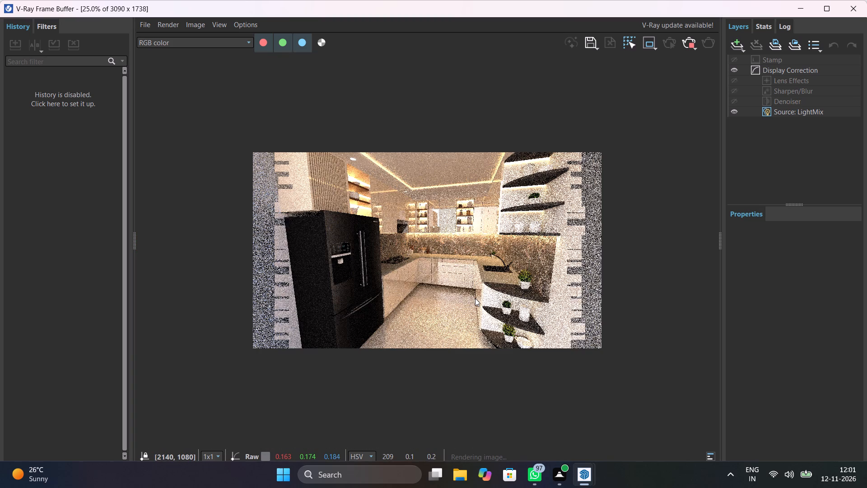
pyautogui.moveTo(433, 307); pyautogui.dragTo(458, 341, button='middle')
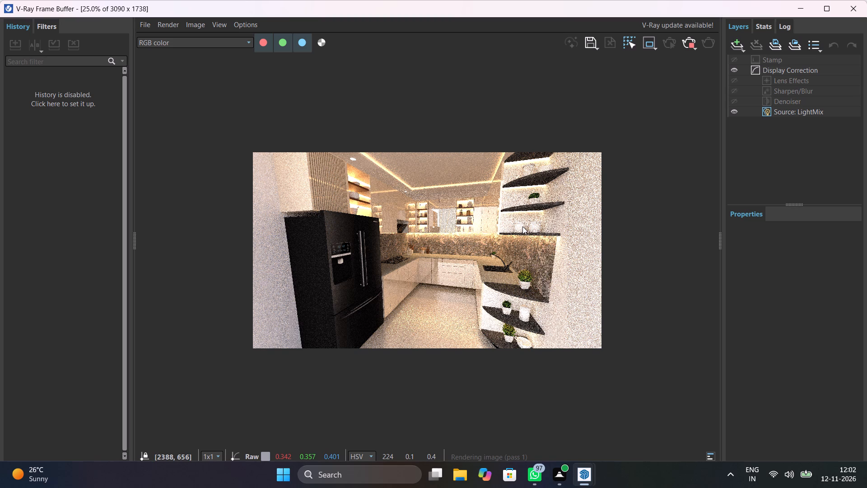
pyautogui.scroll(1, 424, 244)
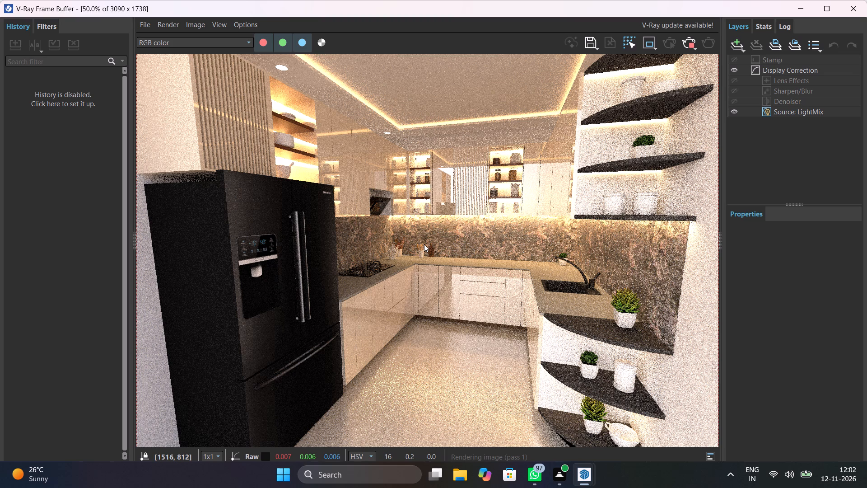
pyautogui.scroll(-1, 424, 244)
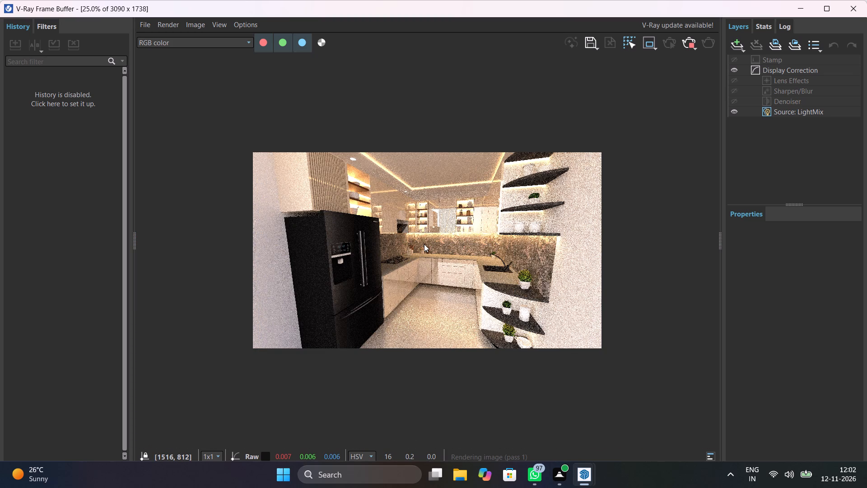
pyautogui.scroll(2, 443, 295)
pyautogui.scroll(-2, 455, 280)
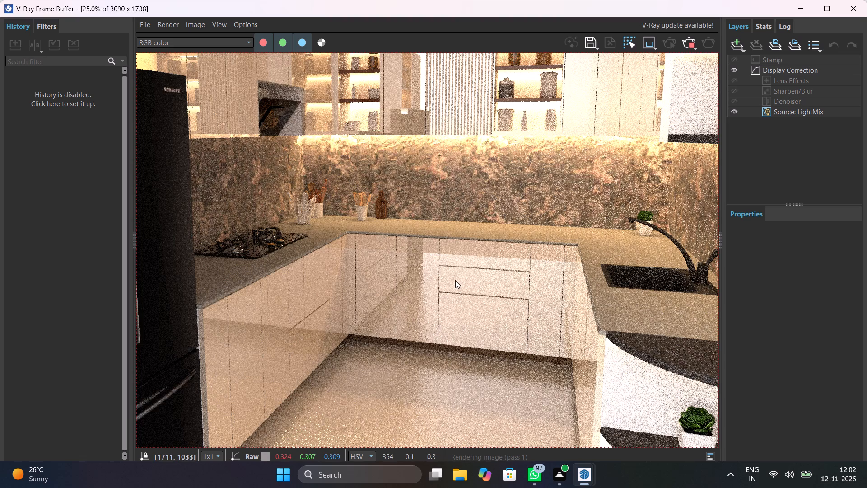
pyautogui.moveTo(483, 281); pyautogui.dragTo(500, 267, button='middle')
pyautogui.scroll(1, 500, 267)
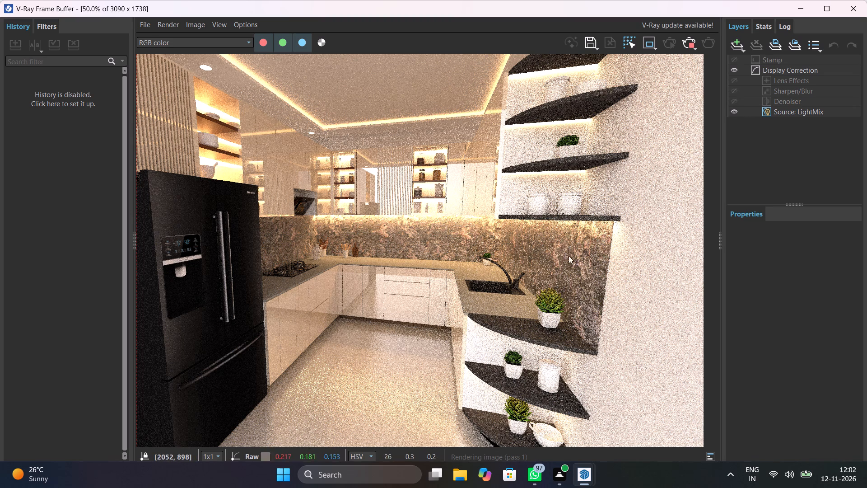
# In the render's LightMix source layer, set the fourth rectangle light's intensity to 10.
pyautogui.click(816, 110)
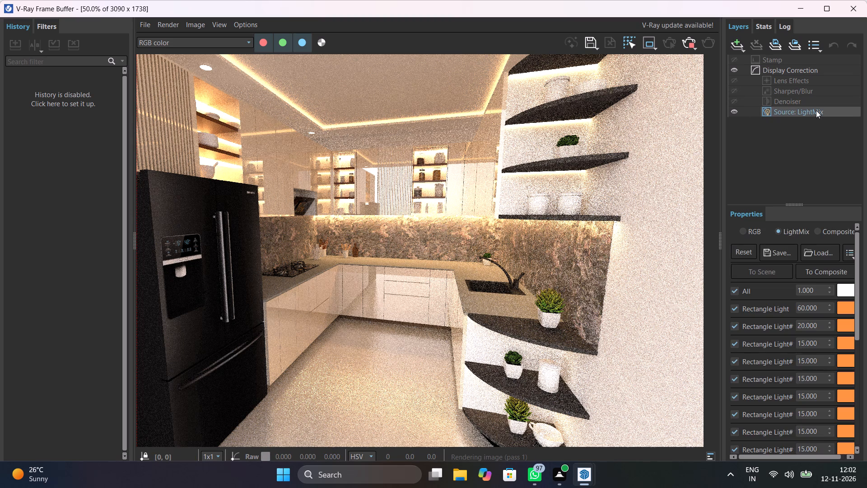
pyautogui.scroll(-13, 774, 355)
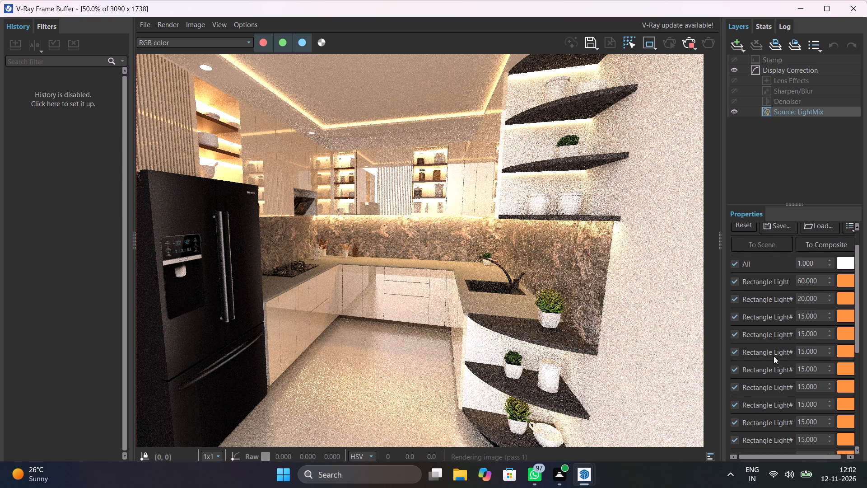
pyautogui.scroll(-2, 774, 356)
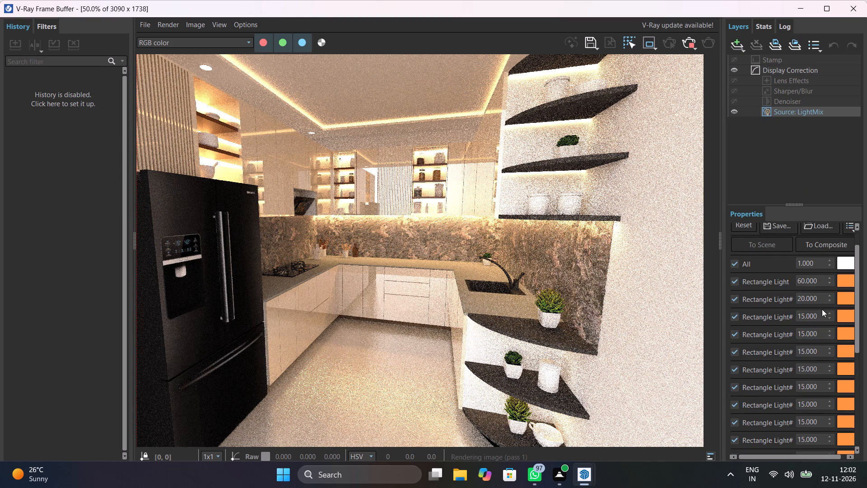
pyautogui.moveTo(823, 334); pyautogui.dragTo(778, 336)
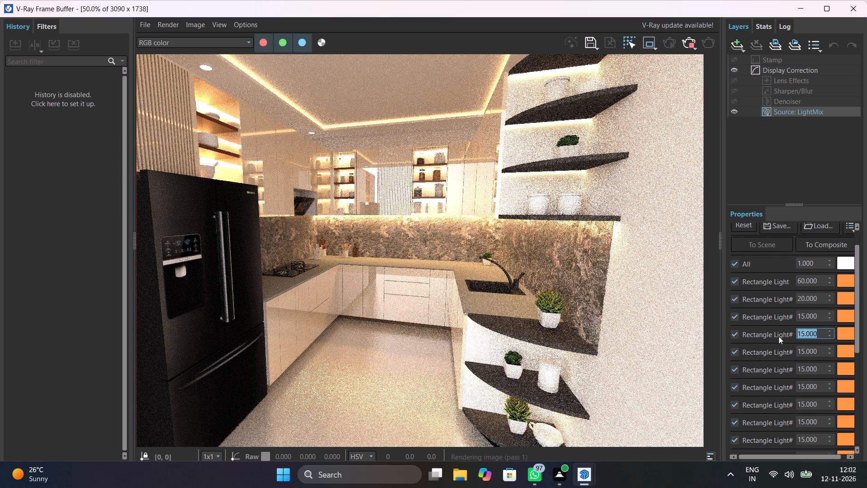
pyautogui.write('10')
pyautogui.press('Return')
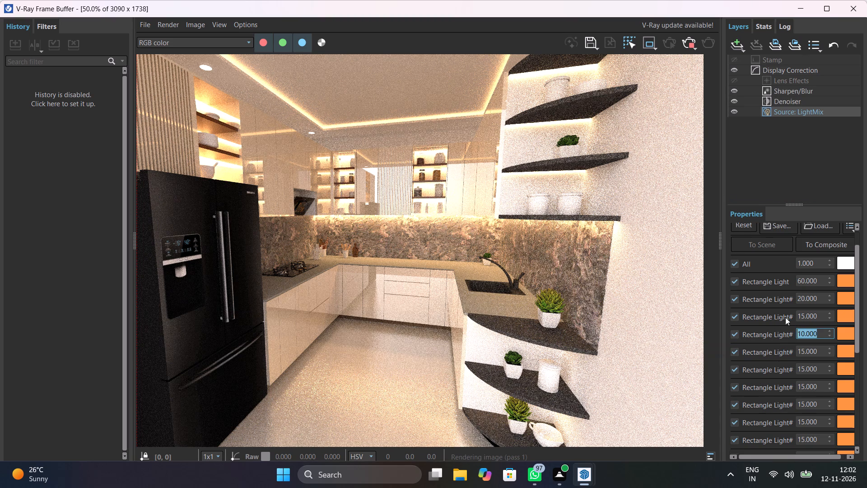
# Set the third rectangle light's intensity in the LightMix to 10.
pyautogui.moveTo(820, 316); pyautogui.dragTo(760, 322)
pyautogui.press('BackSpace')
pyautogui.press('BackSpace')
pyautogui.press('BackSpace')
pyautogui.press('BackSpace')
pyautogui.press('BackSpace')
pyautogui.press('BackSpace')
pyautogui.press('BackSpace')
pyautogui.press('BackSpace')
pyautogui.press('BackSpace')
pyautogui.press('BackSpace')
pyautogui.press('BackSpace')
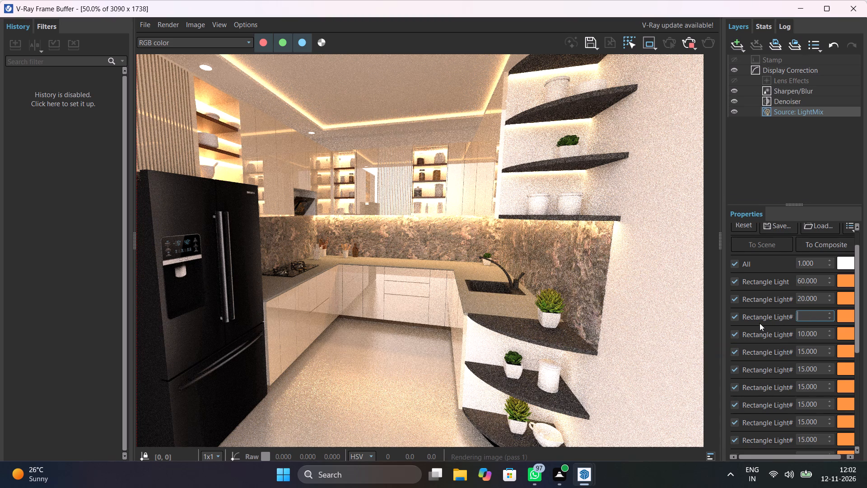
pyautogui.write('10')
pyautogui.press('Return')
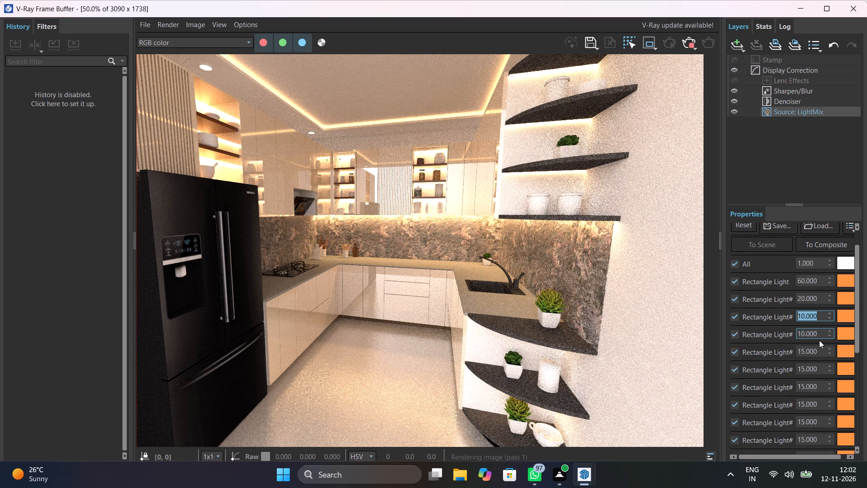
# Set the fifth rectangle light's intensity in the LightMix to 10.
pyautogui.moveTo(820, 351); pyautogui.dragTo(749, 355)
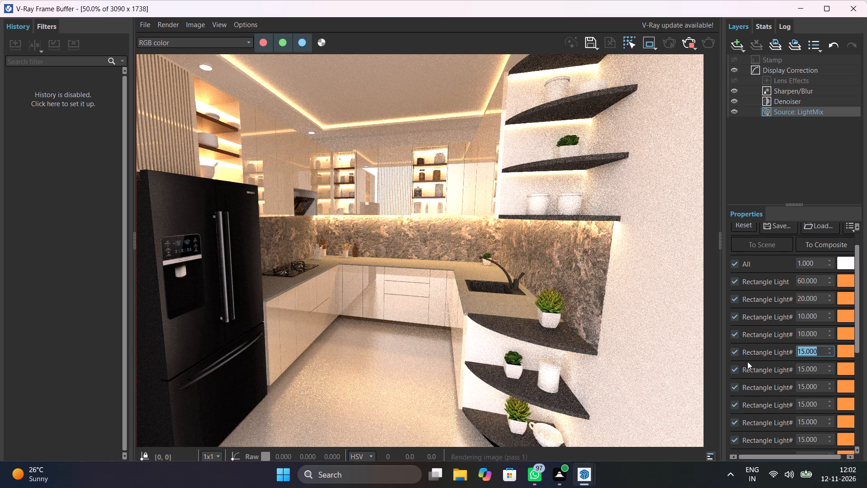
pyautogui.write('10')
pyautogui.press('Return')
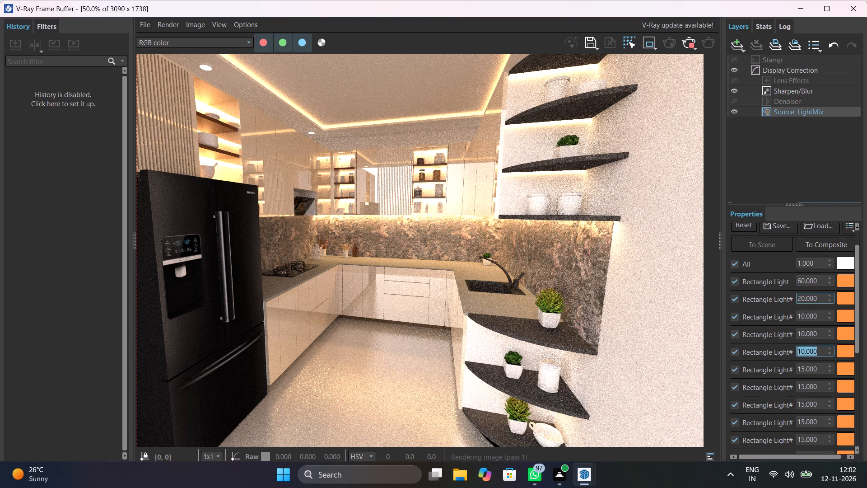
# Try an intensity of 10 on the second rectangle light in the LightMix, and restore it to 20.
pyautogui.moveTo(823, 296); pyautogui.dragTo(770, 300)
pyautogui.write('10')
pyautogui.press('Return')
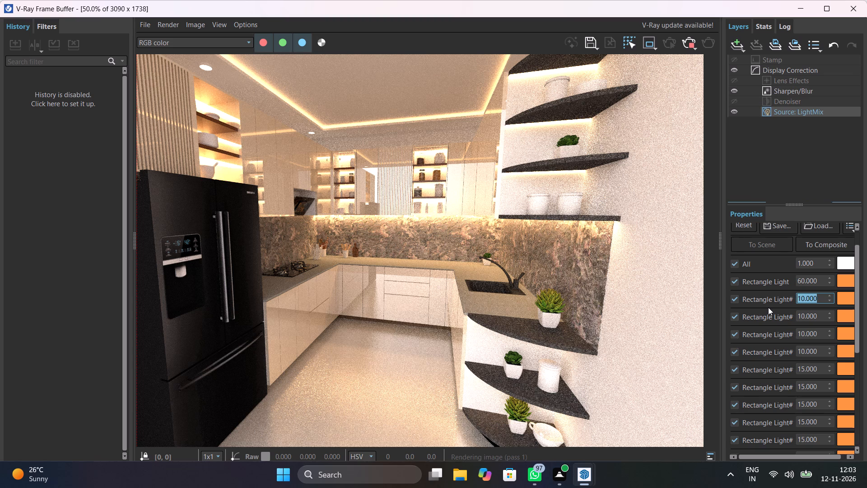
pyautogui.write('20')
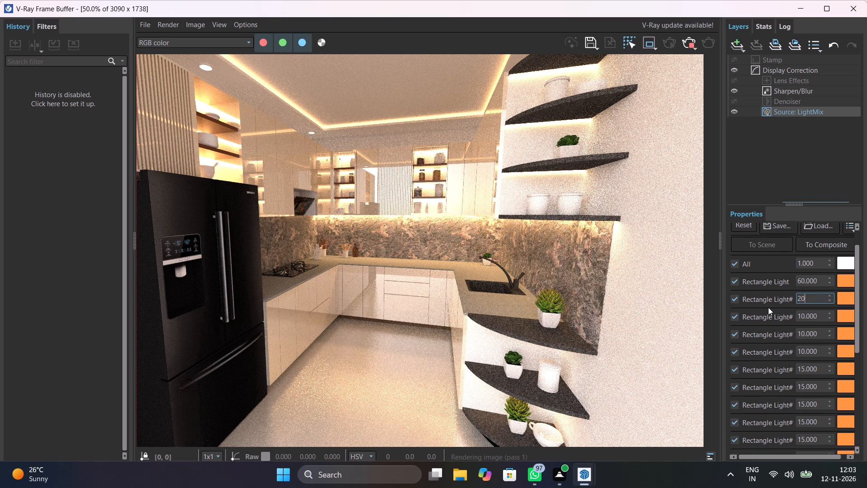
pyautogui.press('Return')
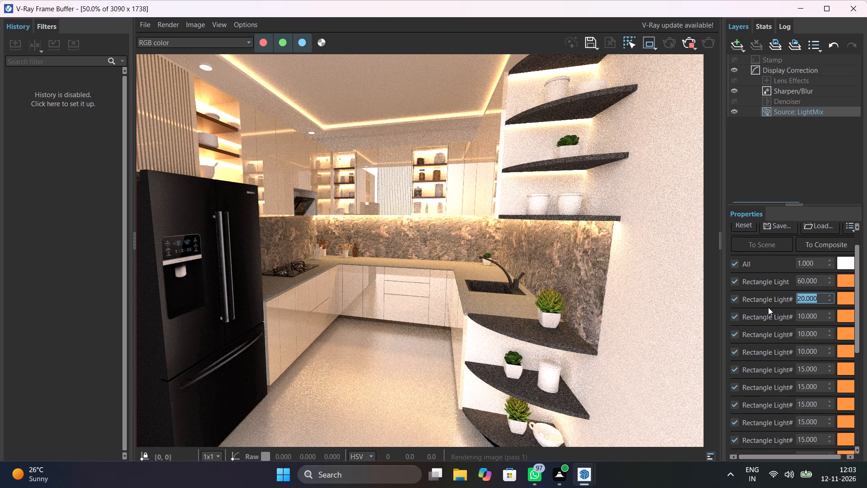
# Set the first rectangle light's intensity in the LightMix to 10.
pyautogui.moveTo(824, 282); pyautogui.dragTo(766, 283)
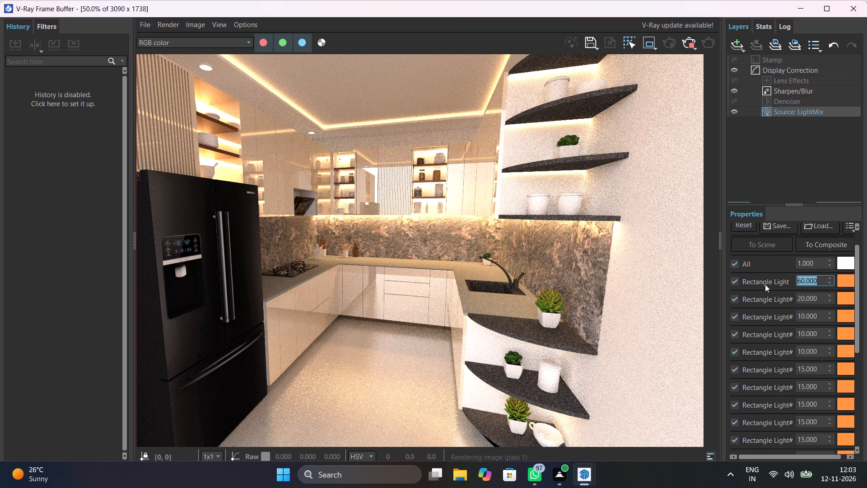
pyautogui.write('10')
pyautogui.press('Return')
pyautogui.press('Return')
pyautogui.press('Return')
pyautogui.press('Return')
pyautogui.press('Return')
pyautogui.press('Return')
pyautogui.press('Return')
pyautogui.press('Return')
pyautogui.press('Return')
pyautogui.press('Return')
pyautogui.press('Return')
pyautogui.press('Return')
pyautogui.press('Return')
pyautogui.press('Return')
pyautogui.press('Return')
pyautogui.press('Return')
pyautogui.press('Return')
pyautogui.press('Return')
pyautogui.press('Return')
pyautogui.press('Return')
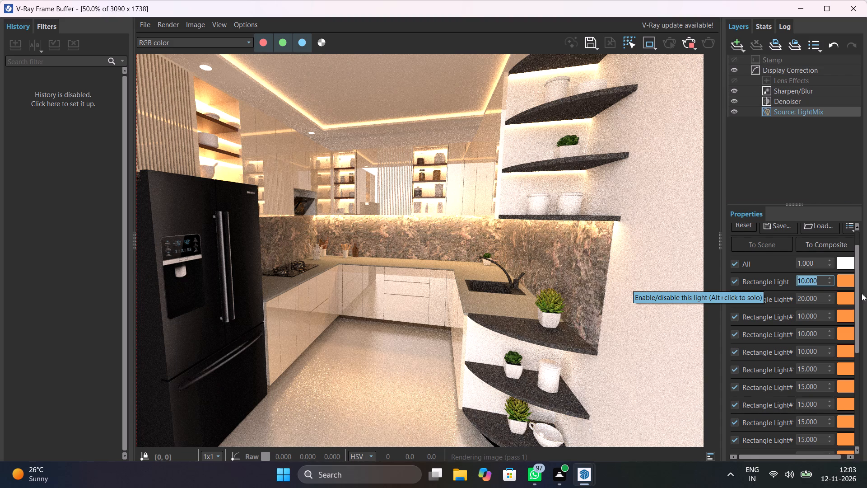
# Set the intensities of the sixth and seventh rectangle lights in the LightMix to 10 and check the whole render.
pyautogui.scroll(-1, 785, 407)
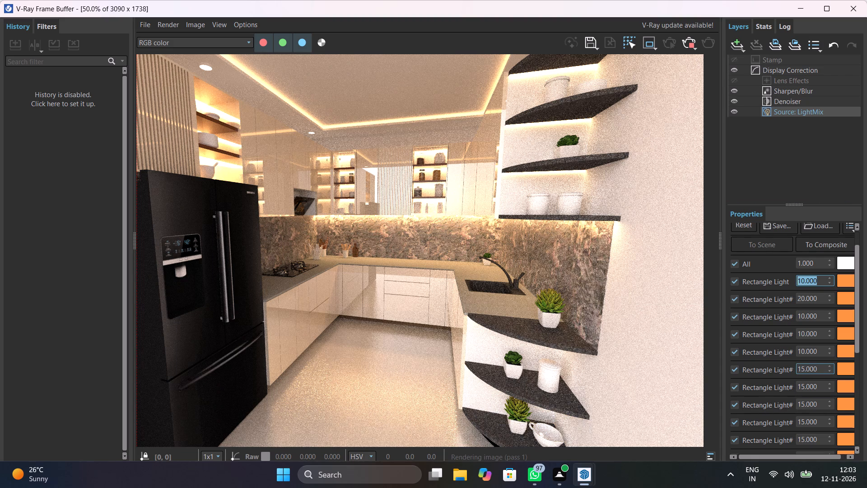
pyautogui.moveTo(820, 368); pyautogui.dragTo(768, 371)
pyautogui.write('10')
pyautogui.press('Return')
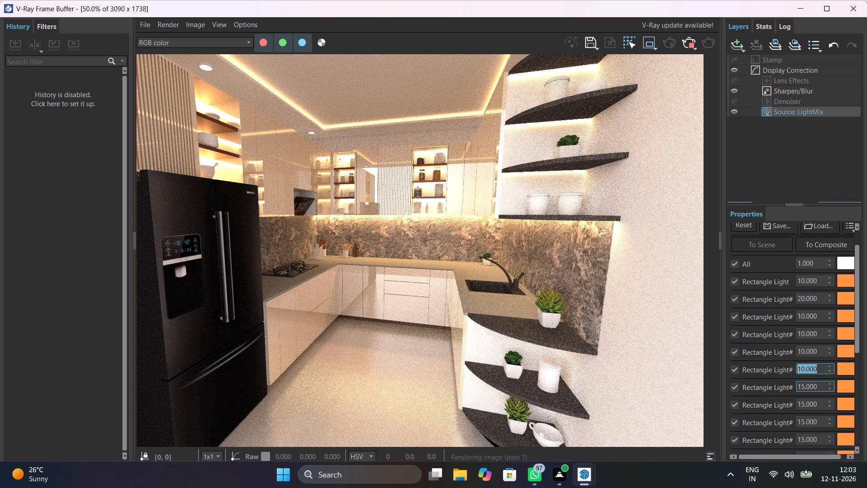
pyautogui.moveTo(820, 389); pyautogui.dragTo(778, 391)
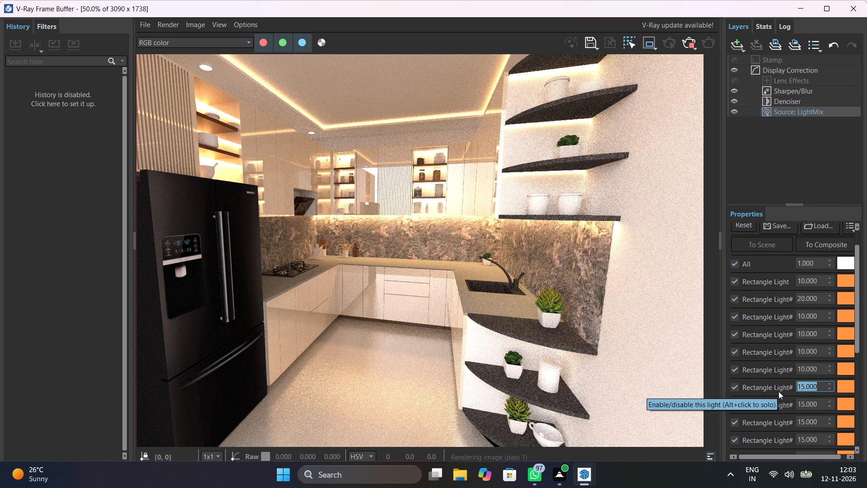
pyautogui.write('10')
pyautogui.press('Return')
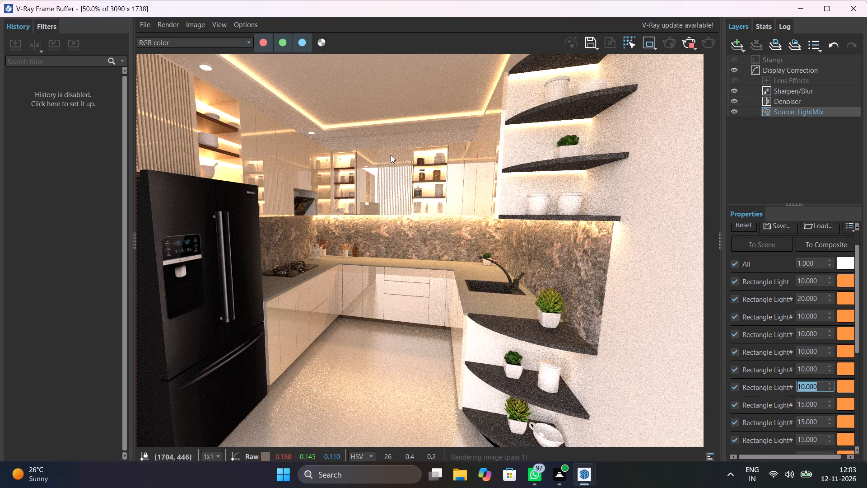
pyautogui.scroll(-1, 391, 155)
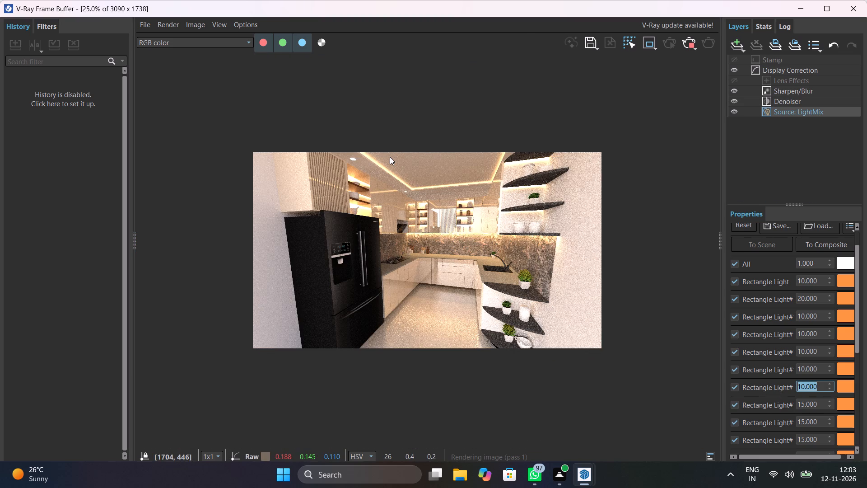
pyautogui.scroll(1, 517, 259)
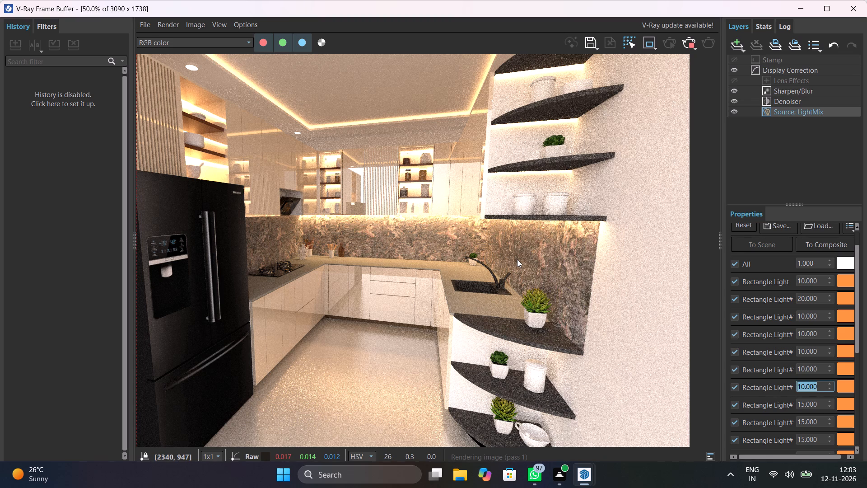
# Set the intensities of the eighth and ninth rectangle lights in the LightMix to 10.
pyautogui.moveTo(817, 402); pyautogui.dragTo(787, 409)
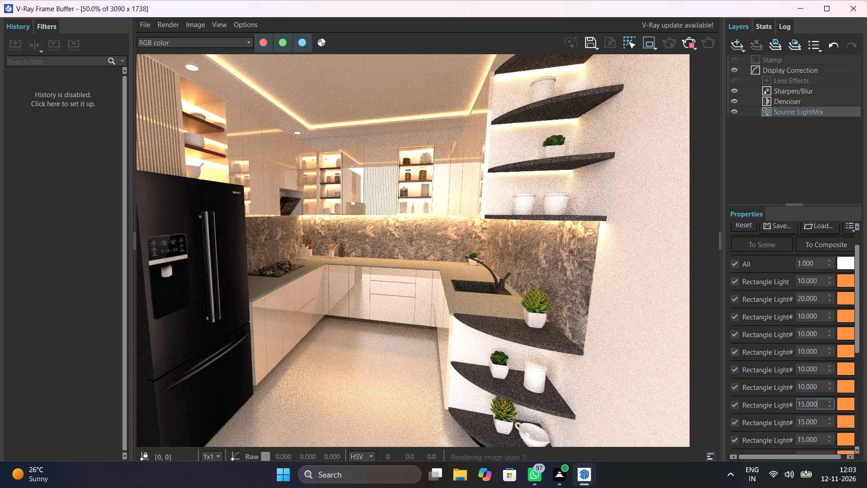
pyautogui.moveTo(787, 409); pyautogui.dragTo(772, 412)
pyautogui.press('BackSpace')
pyautogui.press('BackSpace')
pyautogui.press('BackSpace')
pyautogui.press('BackSpace')
pyautogui.press('BackSpace')
pyautogui.press('BackSpace')
pyautogui.press('BackSpace')
pyautogui.press('BackSpace')
pyautogui.press('BackSpace')
pyautogui.press('BackSpace')
pyautogui.write('10')
pyautogui.press('Return')
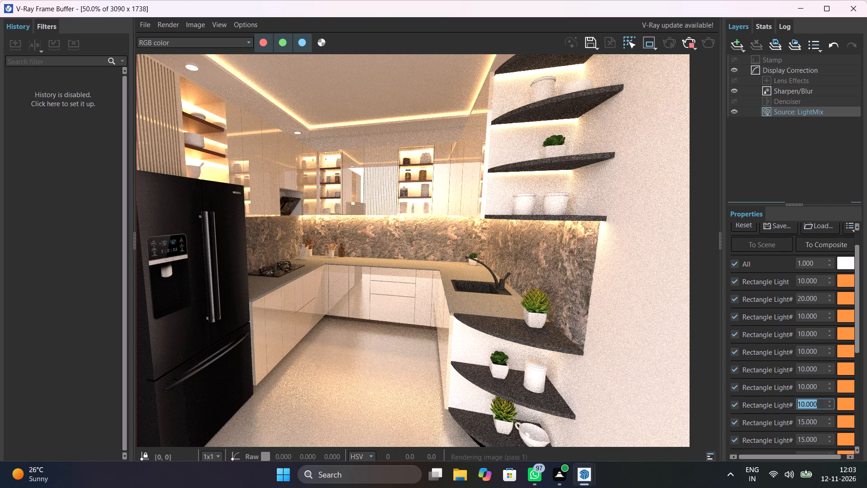
pyautogui.moveTo(823, 424); pyautogui.dragTo(747, 428)
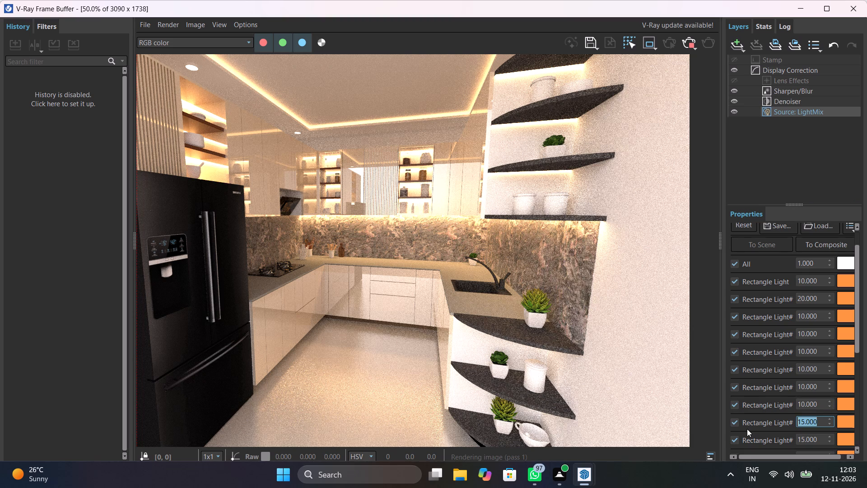
pyautogui.write('10')
pyautogui.press('Return')
# Set the intensities of the tenth and eleventh rectangle lights in the LightMix to 10.
pyautogui.scroll(-1, 757, 430)
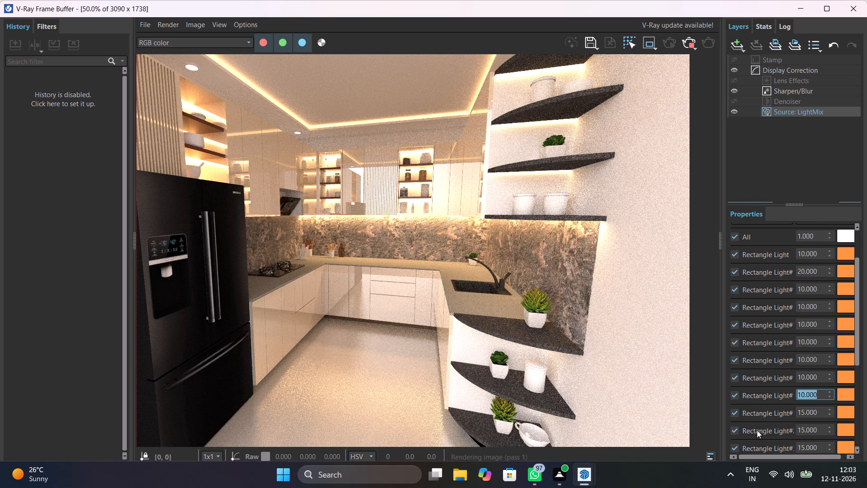
pyautogui.moveTo(821, 410); pyautogui.dragTo(775, 414)
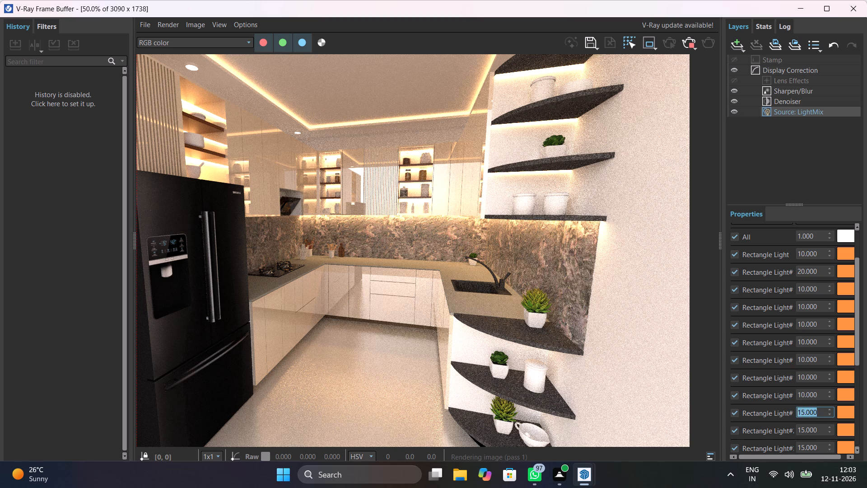
pyautogui.moveTo(775, 414); pyautogui.dragTo(765, 414)
pyautogui.write('10')
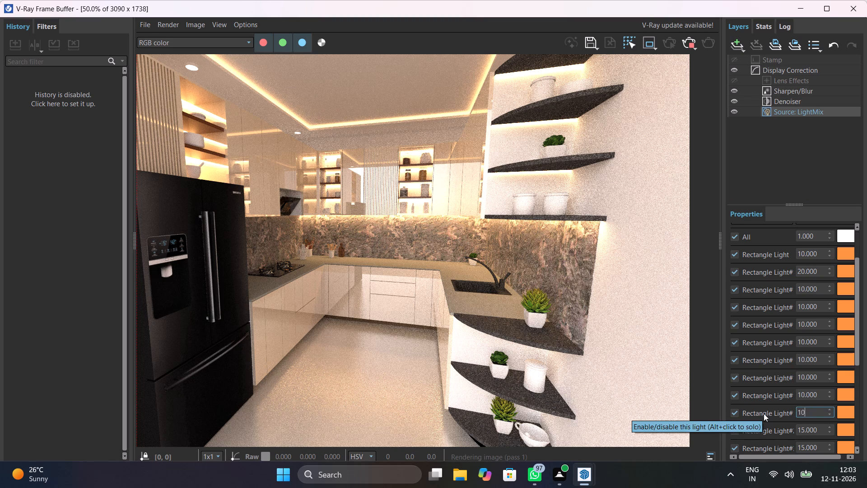
pyautogui.press('Return')
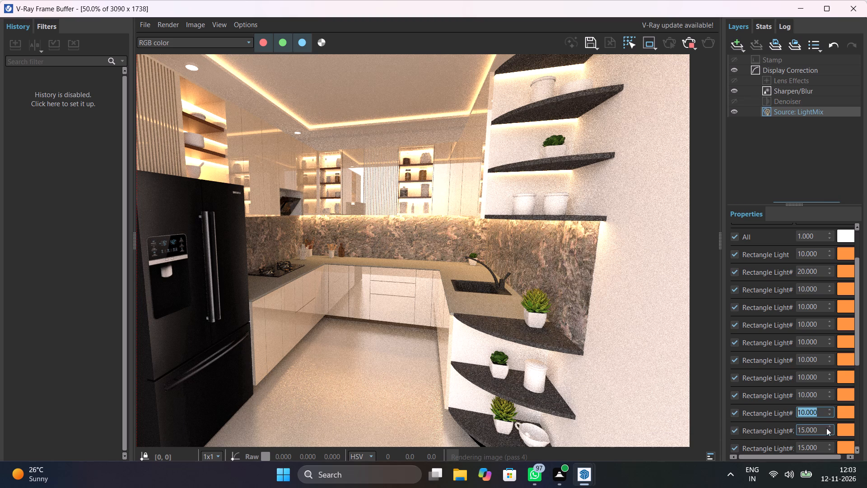
pyautogui.moveTo(816, 430); pyautogui.dragTo(780, 431)
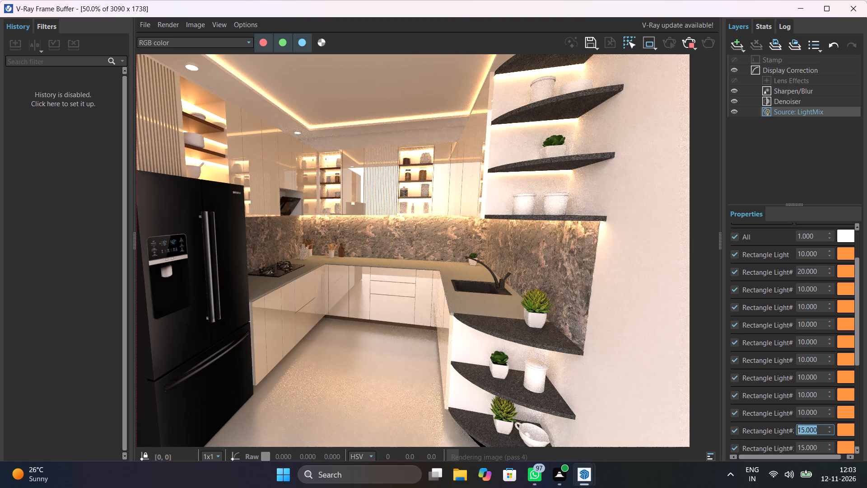
pyautogui.moveTo(780, 431); pyautogui.dragTo(776, 431)
pyautogui.write('10')
pyautogui.press('Return')
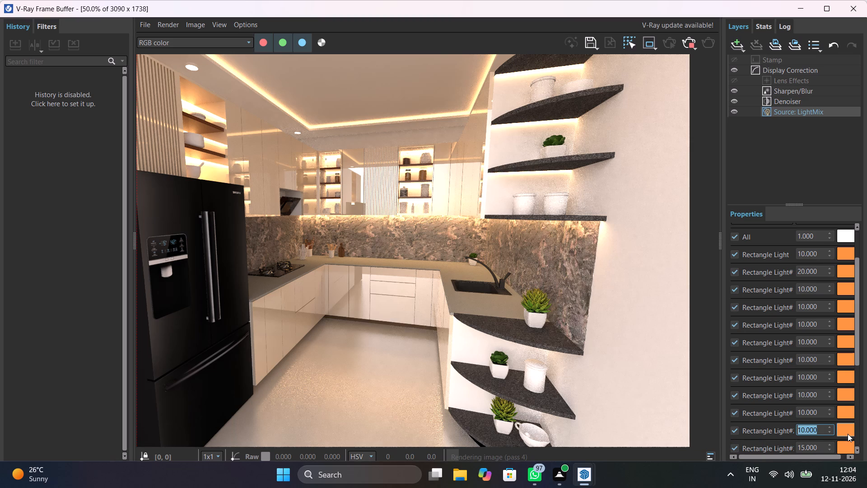
# Set the twelfth rectangle light's intensity in the LightMix to 10.
pyautogui.scroll(-1, 820, 438)
pyautogui.moveTo(820, 421); pyautogui.dragTo(808, 421)
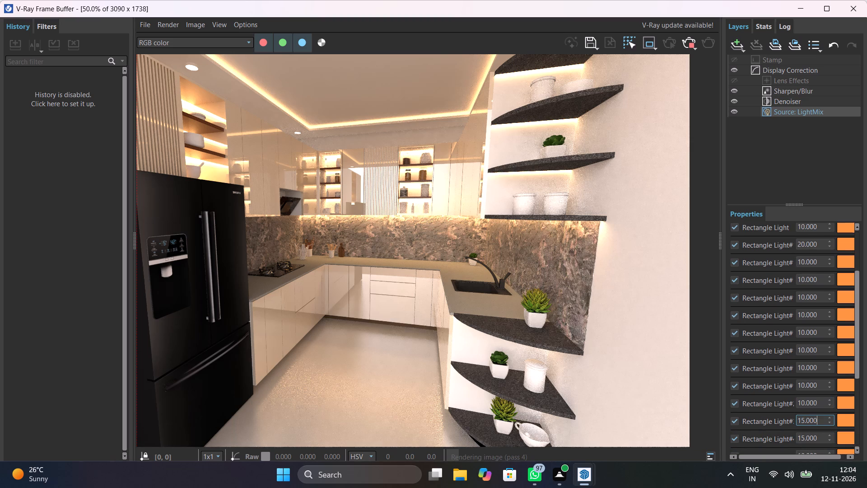
pyautogui.moveTo(808, 421); pyautogui.dragTo(709, 432)
pyautogui.press('BackSpace')
pyautogui.press('BackSpace')
pyautogui.press('BackSpace')
pyautogui.press('BackSpace')
pyautogui.press('BackSpace')
pyautogui.press('BackSpace')
pyautogui.press('BackSpace')
pyautogui.press('BackSpace')
pyautogui.press('BackSpace')
pyautogui.press('BackSpace')
pyautogui.press('BackSpace')
pyautogui.write('10')
pyautogui.press('Return')
pyautogui.press('Return')
pyautogui.press('Return')
pyautogui.press('Return')
pyautogui.press('Return')
pyautogui.press('Return')
pyautogui.press('Return')
pyautogui.press('Return')
pyautogui.press('Return')
pyautogui.press('Return')
pyautogui.press('Return')
pyautogui.press('Return')
pyautogui.press('Return')
pyautogui.press('Return')
pyautogui.press('Return')
pyautogui.press('Return')
pyautogui.press('Return')
pyautogui.press('Return')
pyautogui.press('Return')
pyautogui.press('Return')
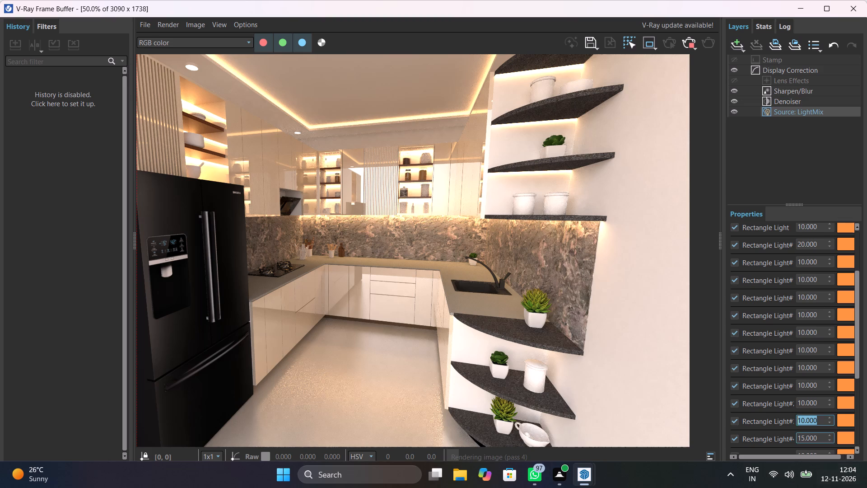
# Set the thirteenth rectangle light's intensity in the LightMix to 10.
pyautogui.scroll(-1, 814, 435)
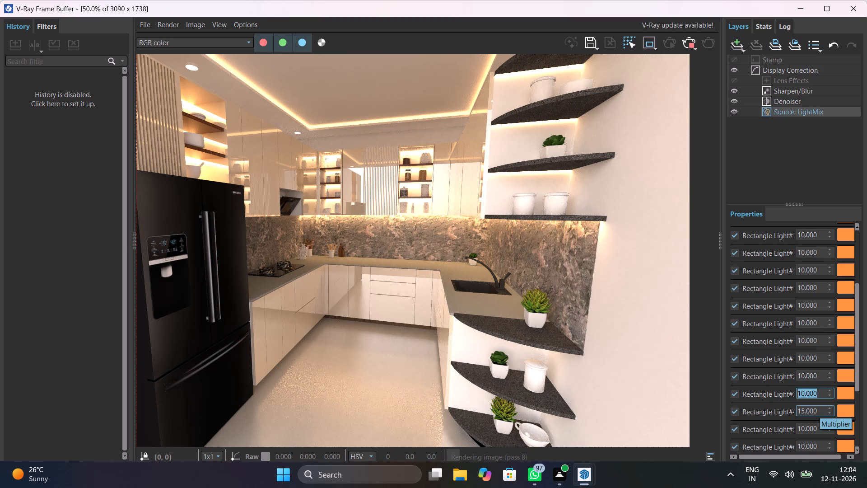
pyautogui.moveTo(819, 411); pyautogui.dragTo(739, 413)
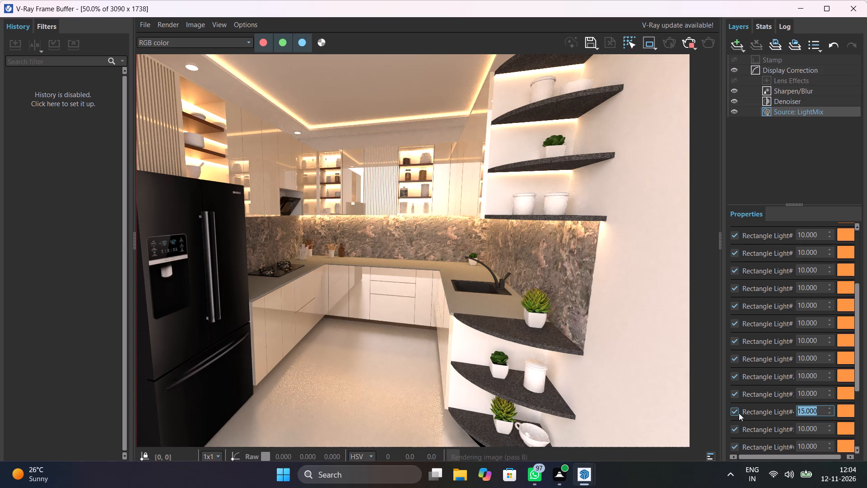
pyautogui.write('10')
pyautogui.press('Return')
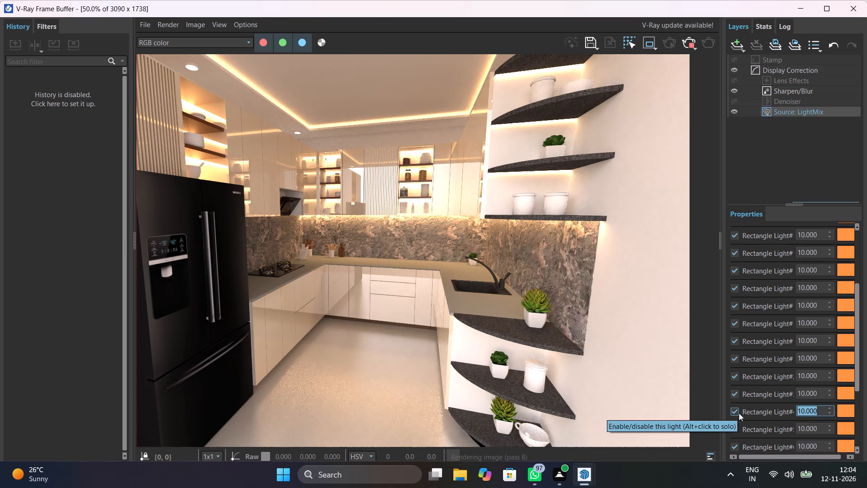
# Set the intensity of the last rectangle light in the LightMix, just above Environment, to 10.
pyautogui.scroll(-1, 759, 418)
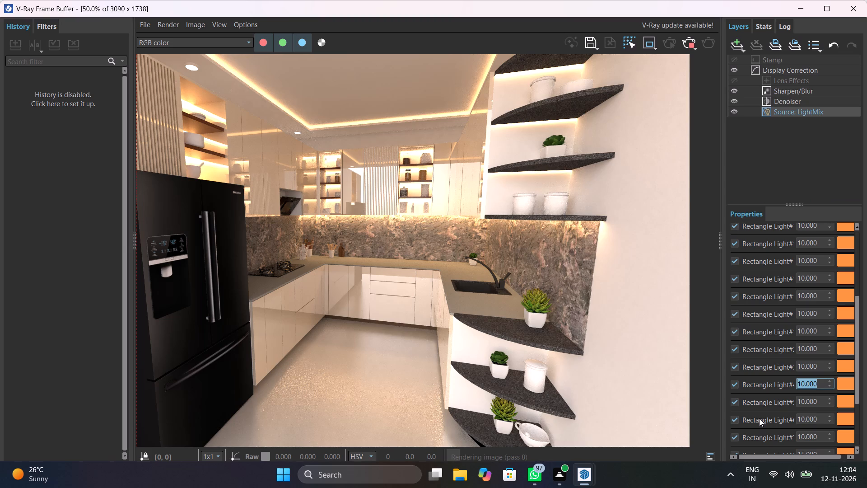
pyautogui.scroll(-8, 759, 418)
pyautogui.scroll(5, 782, 406)
pyautogui.moveTo(857, 370); pyautogui.dragTo(857, 421)
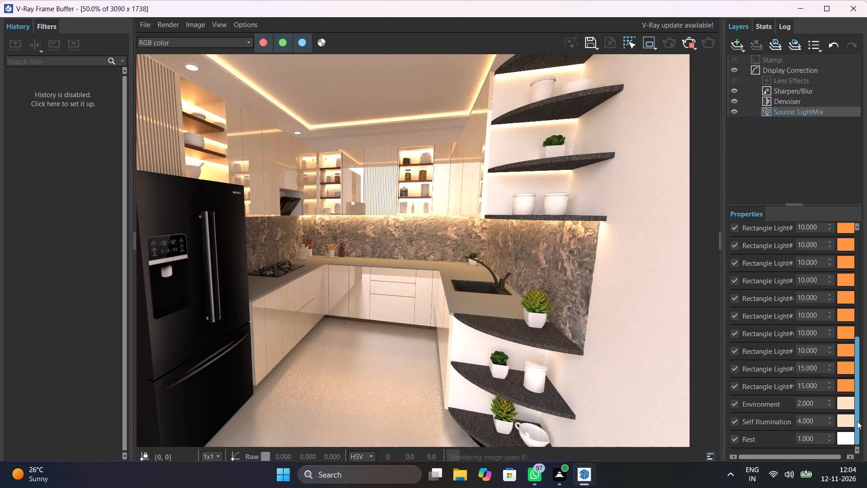
pyautogui.moveTo(857, 421); pyautogui.dragTo(856, 408)
pyautogui.moveTo(856, 408); pyautogui.dragTo(849, 369)
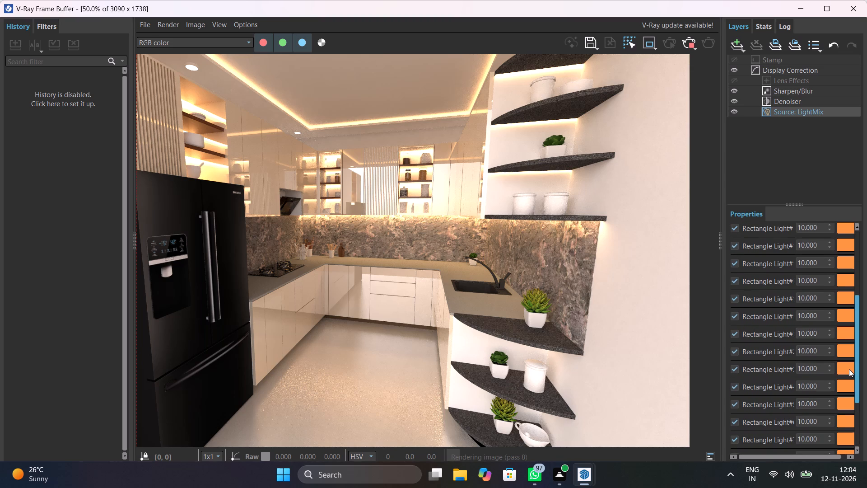
pyautogui.moveTo(849, 369); pyautogui.dragTo(848, 392)
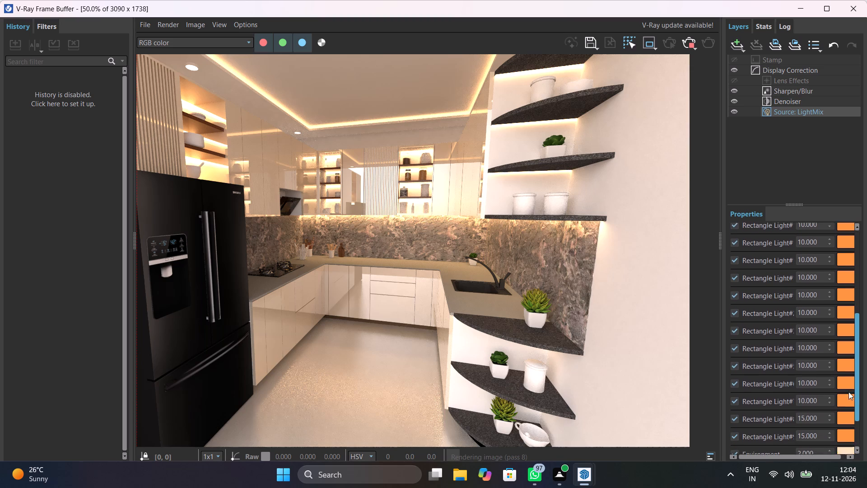
pyautogui.moveTo(848, 392); pyautogui.dragTo(848, 413)
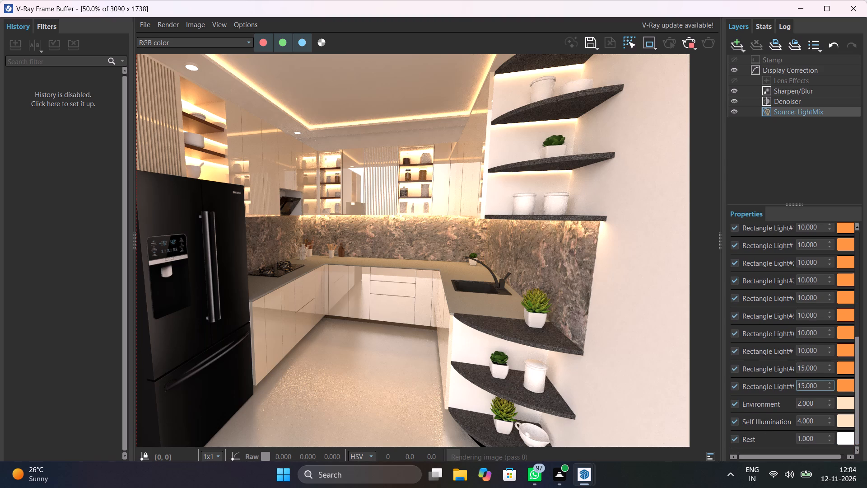
pyautogui.moveTo(821, 386); pyautogui.dragTo(783, 387)
pyautogui.write('10')
pyautogui.press('Return')
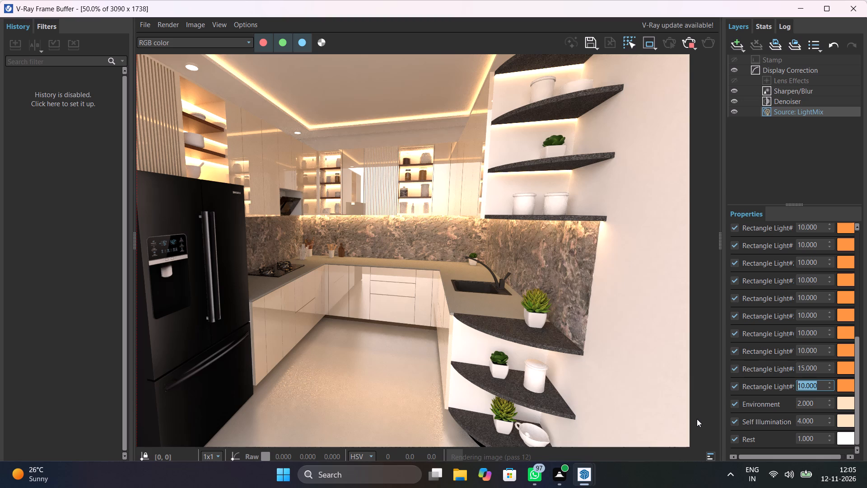
# Set the intensity of the second-to-last rectangle light in the LightMix to 10.
pyautogui.click(819, 367)
pyautogui.press('9')
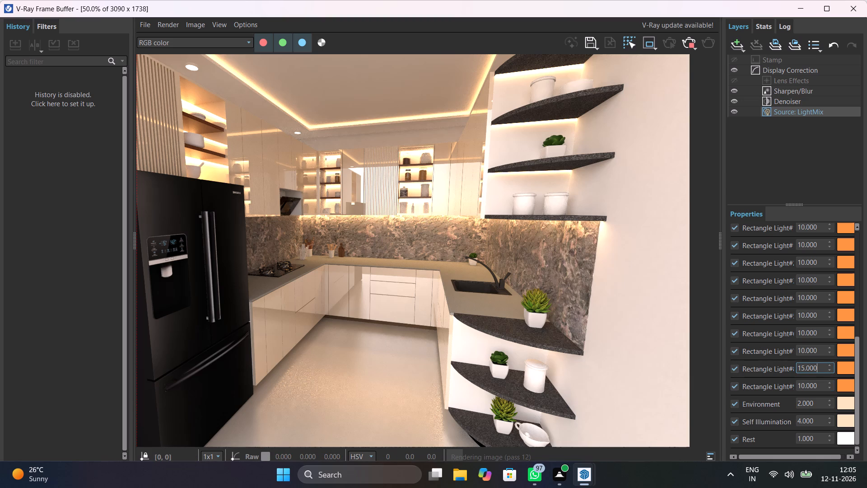
pyautogui.press('BackSpace')
pyautogui.press('BackSpace')
pyautogui.press('BackSpace')
pyautogui.press('BackSpace')
pyautogui.press('BackSpace')
pyautogui.press('BackSpace')
pyautogui.press('BackSpace')
pyautogui.press('BackSpace')
pyautogui.press('BackSpace')
pyautogui.press('BackSpace')
pyautogui.press('BackSpace')
pyautogui.press('BackSpace')
pyautogui.press('BackSpace')
pyautogui.write('10')
pyautogui.press('Return')
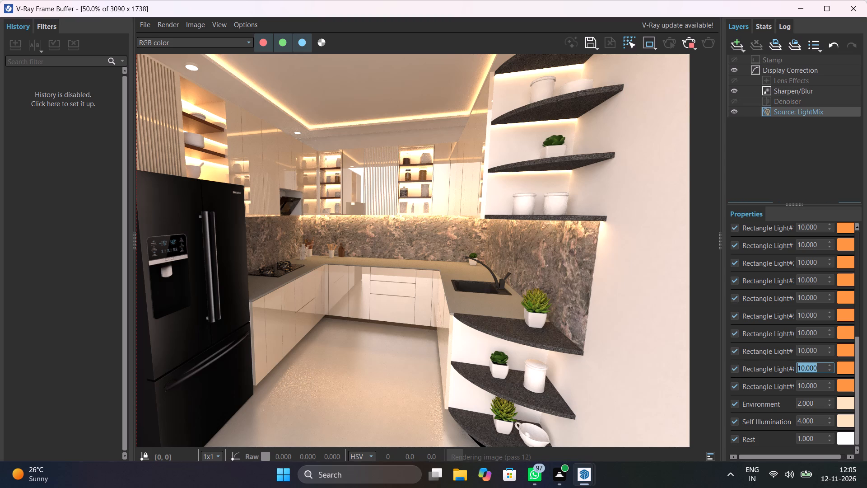
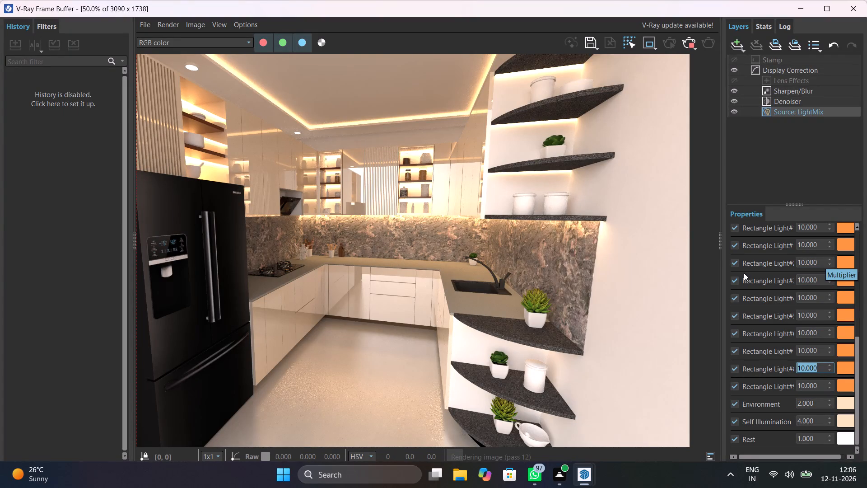
# Set the second rectangle light's intensity in the LightMix to 10.
pyautogui.scroll(1, 807, 307)
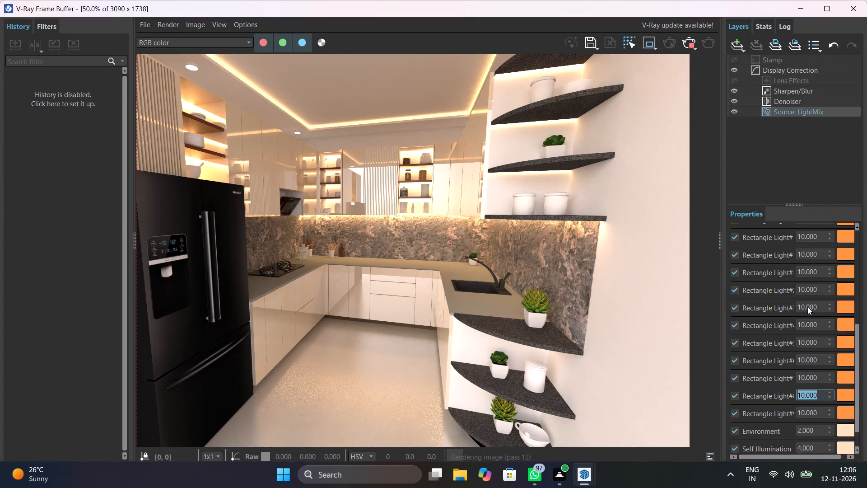
pyautogui.scroll(5, 807, 307)
pyautogui.moveTo(822, 265); pyautogui.dragTo(782, 268)
pyautogui.write('10')
pyautogui.press('Return')
pyautogui.press('Return')
pyautogui.press('Return')
pyautogui.press('Return')
pyautogui.press('Return')
pyautogui.press('Return')
pyautogui.press('Return')
pyautogui.press('Return')
pyautogui.press('Return')
pyautogui.press('Return')
pyautogui.press('Return')
pyautogui.press('Return')
pyautogui.press('Return')
pyautogui.press('Return')
pyautogui.press('Return')
pyautogui.press('Return')
pyautogui.press('Return')
pyautogui.press('Return')
pyautogui.press('Return')
pyautogui.press('Return')
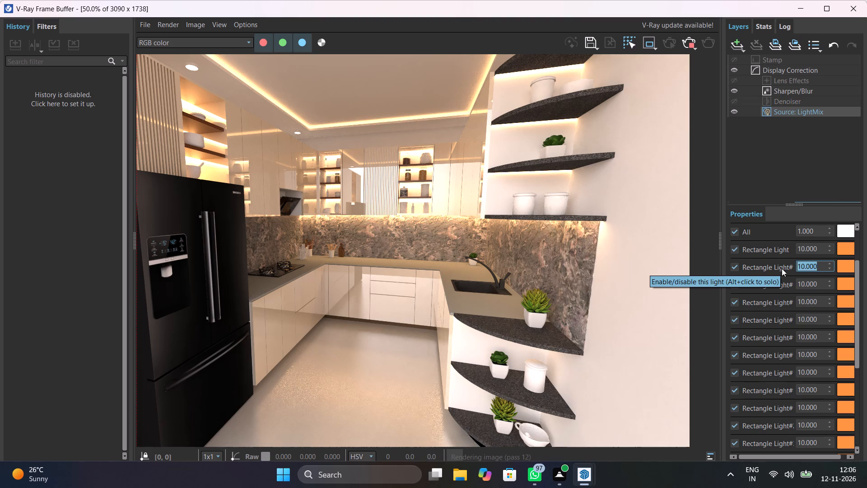
# Toggle the first and second rectangle lights in the LightMix to check what each one lights, leaving the second disabled.
pyautogui.click(736, 266)
pyautogui.click(736, 266)
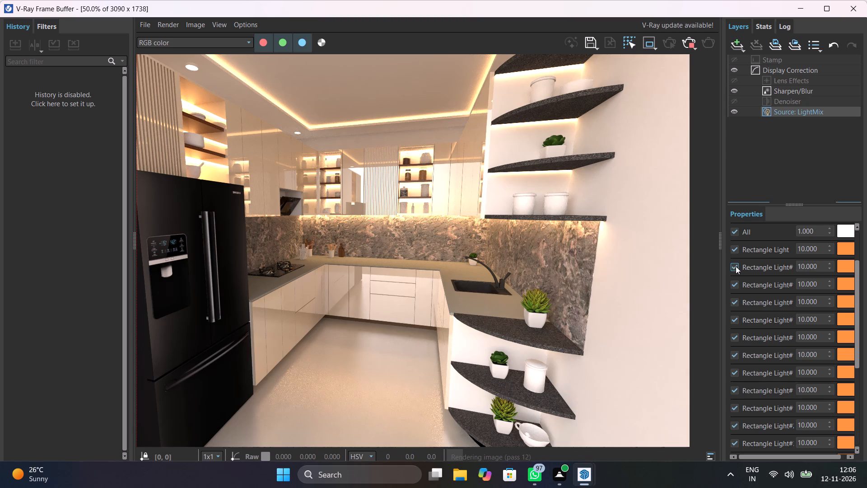
pyautogui.click(735, 250)
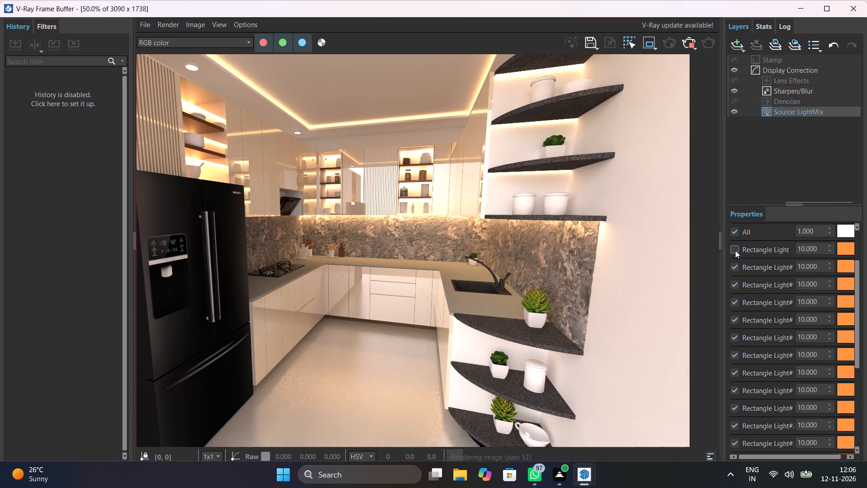
pyautogui.click(735, 250)
pyautogui.click(736, 269)
# Stop the running render.
pyautogui.click(692, 42)
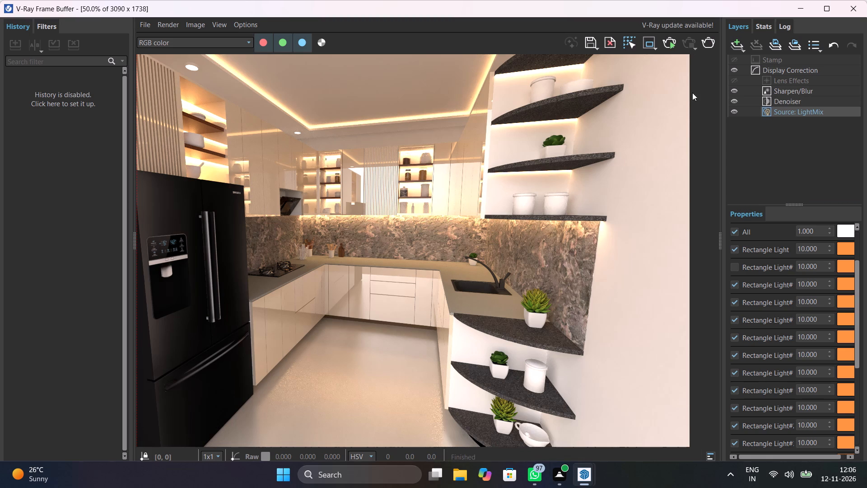
# Re-enable the second rectangle light in the LightMix.
pyautogui.click(734, 269)
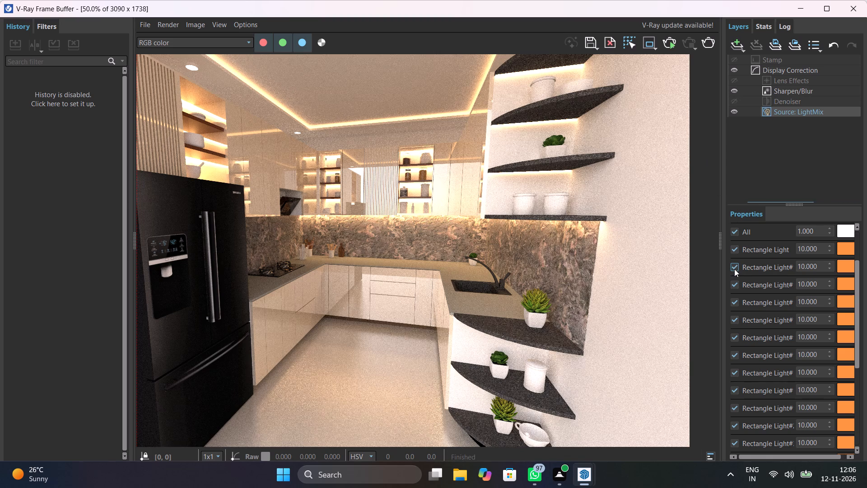
# Check the third rectangle light's effect by switching it off and on, and set its LightMix intensity to 5.
pyautogui.click(735, 284)
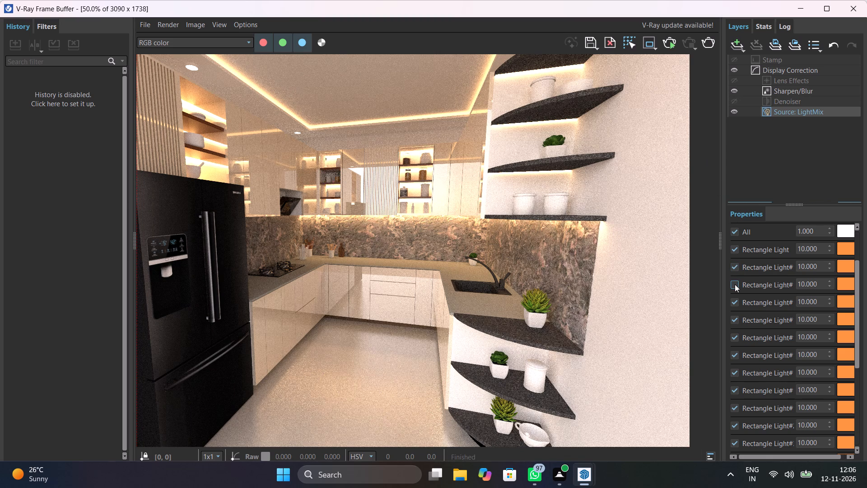
pyautogui.click(735, 284)
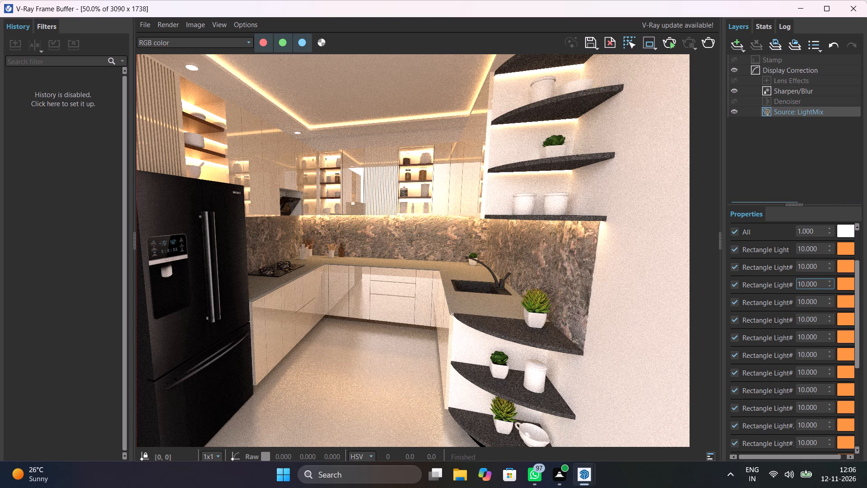
pyautogui.moveTo(823, 284); pyautogui.dragTo(787, 284)
pyautogui.press('5')
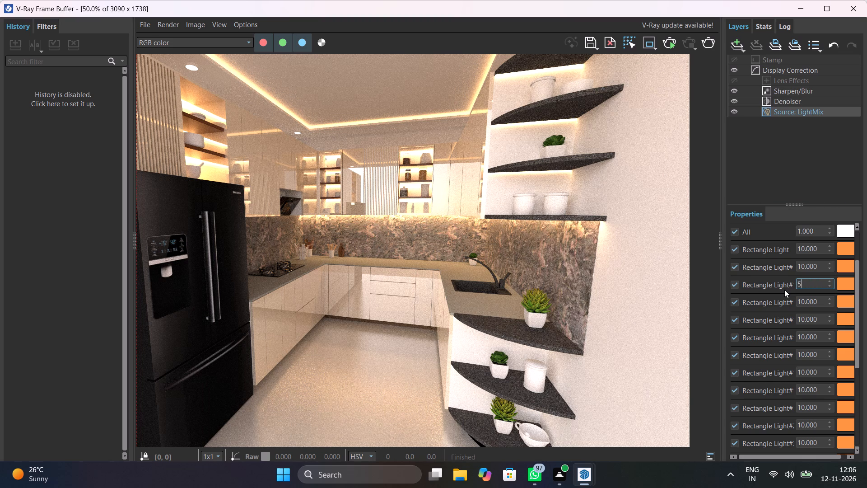
pyautogui.press('Return')
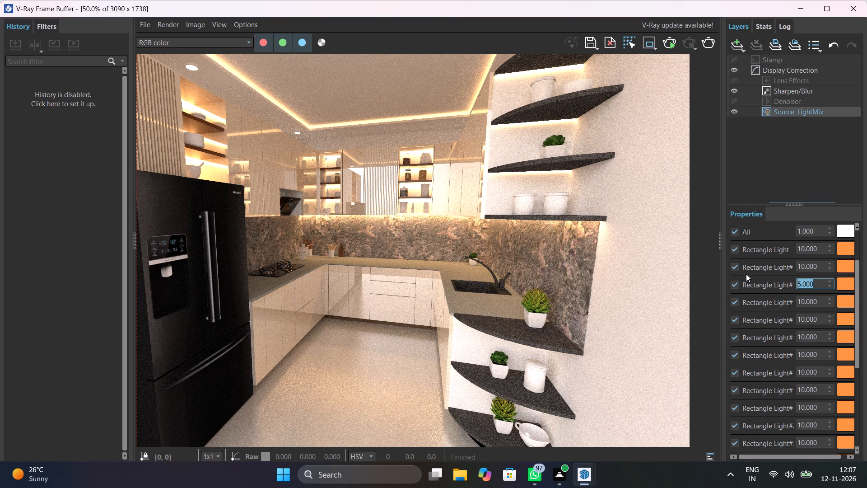
# Switch the second rectangle light off and on to compare its effect on the kitchen.
pyautogui.click(733, 268)
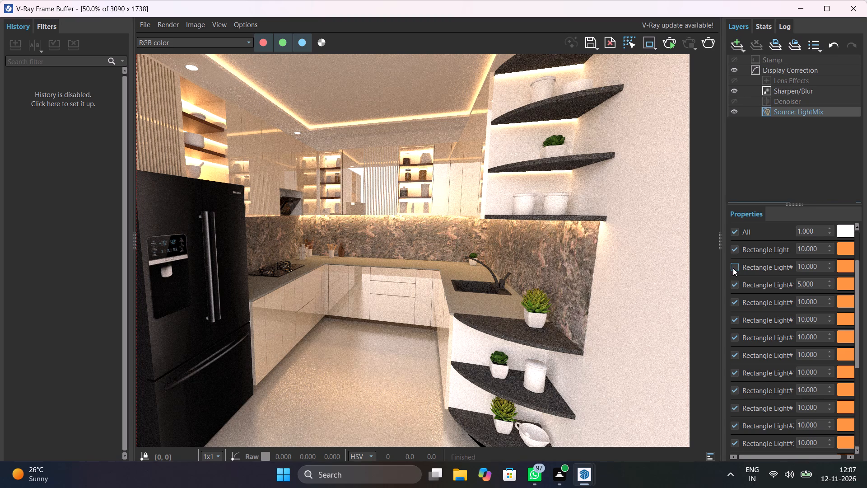
pyautogui.click(733, 268)
pyautogui.click(733, 268)
pyautogui.click(733, 268)
# Check the fourth rectangle light's effect by switching it off and on, and set its LightMix intensity to 5.
pyautogui.click(734, 303)
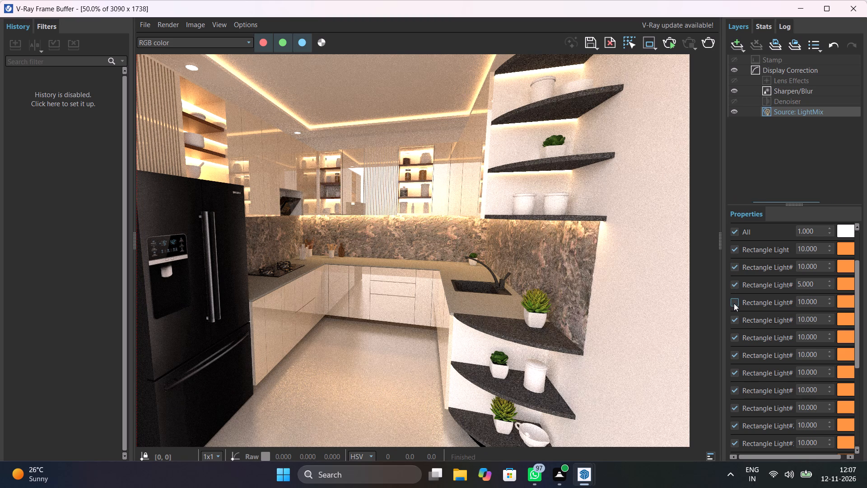
pyautogui.click(734, 303)
pyautogui.moveTo(818, 300); pyautogui.dragTo(811, 303)
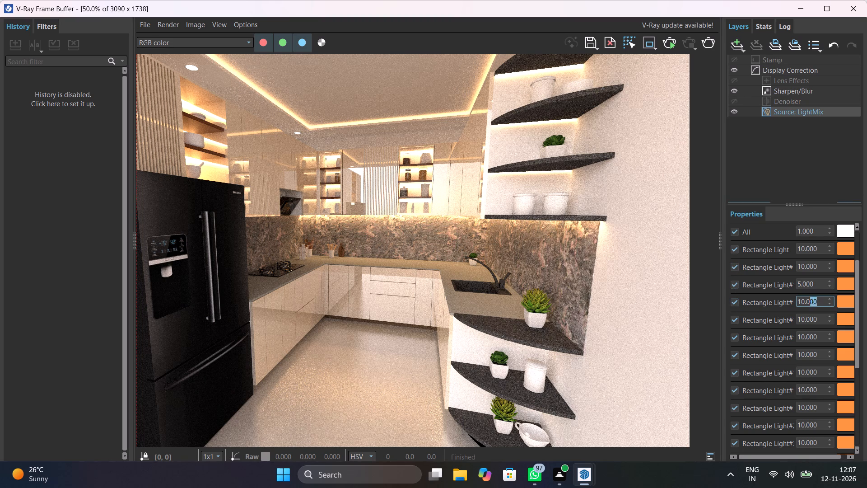
pyautogui.moveTo(811, 303); pyautogui.dragTo(781, 305)
pyautogui.press('BackSpace')
pyautogui.press('BackSpace')
pyautogui.press('BackSpace')
pyautogui.press('BackSpace')
pyautogui.press('BackSpace')
pyautogui.press('BackSpace')
pyautogui.press('BackSpace')
pyautogui.press('BackSpace')
pyautogui.press('BackSpace')
pyautogui.press('BackSpace')
pyautogui.press('BackSpace')
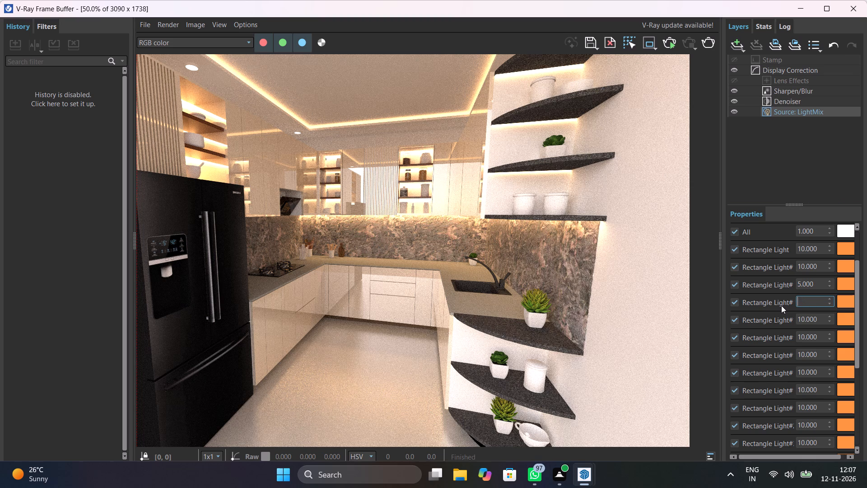
pyautogui.press('5')
pyautogui.press('Return')
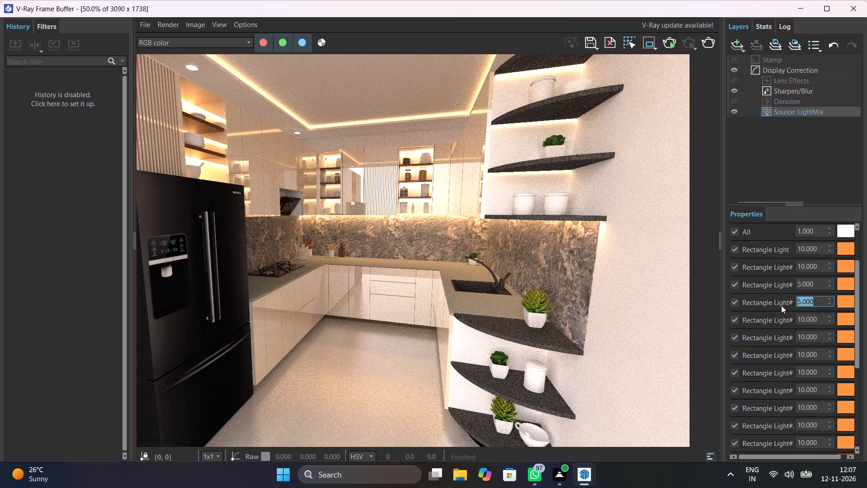
# Check the fifth rectangle light's effect by switching it off and on, and set its LightMix intensity to 5.
pyautogui.click(735, 321)
pyautogui.click(735, 321)
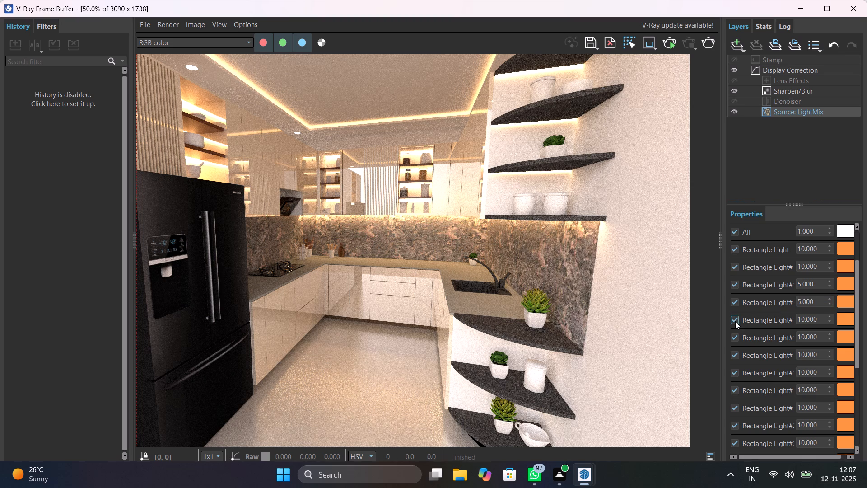
pyautogui.moveTo(819, 319); pyautogui.dragTo(773, 322)
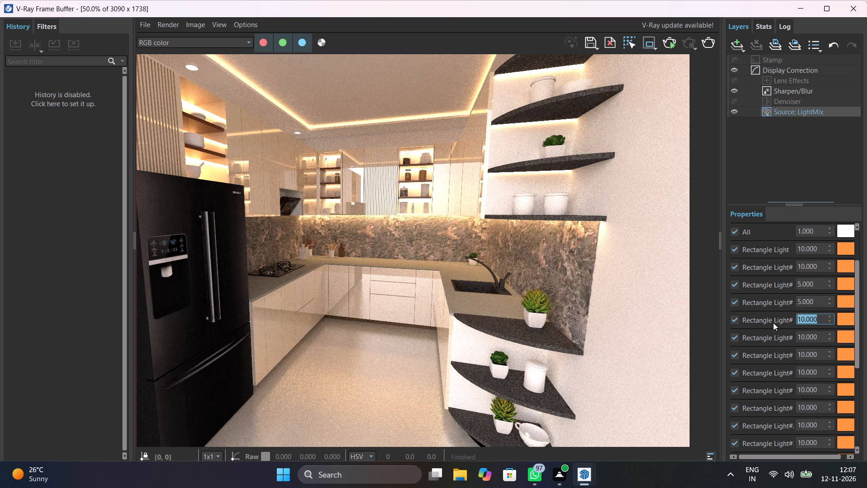
pyautogui.press('5')
pyautogui.press('Return')
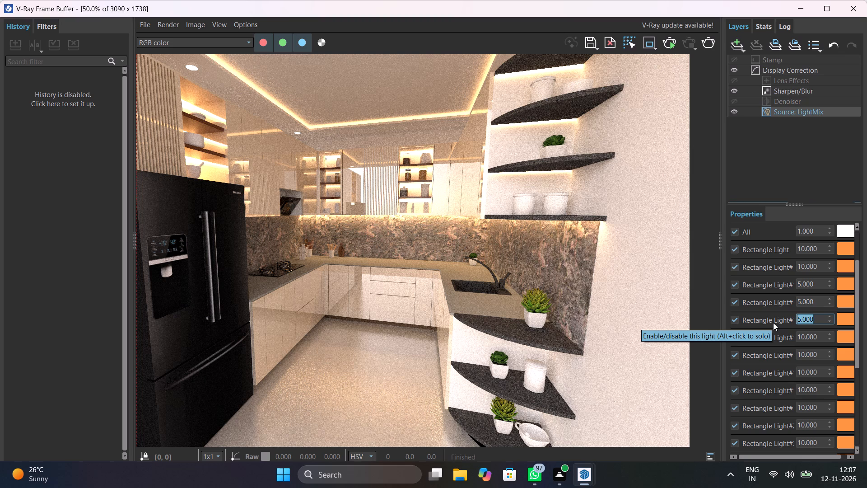
# Check the sixth rectangle light's effect, try an intensity of 5 for it, and settle on 4.
pyautogui.click(736, 337)
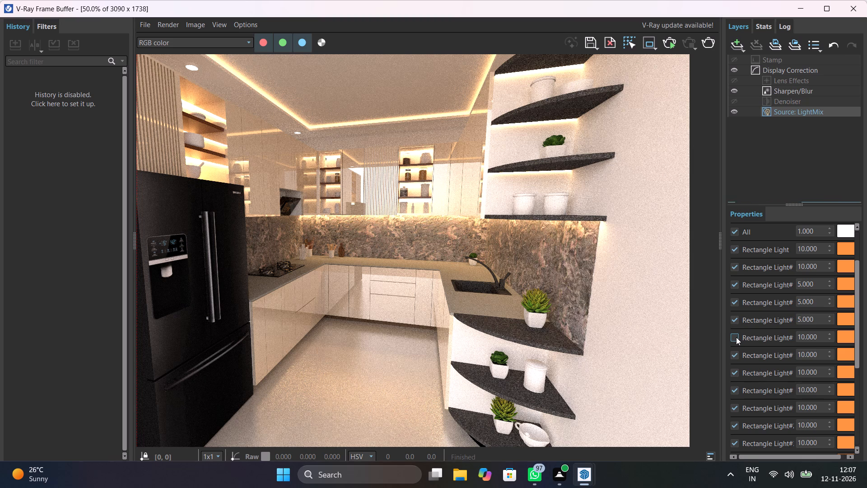
pyautogui.doubleClick(736, 337)
pyautogui.click(736, 337)
pyautogui.moveTo(817, 335); pyautogui.dragTo(783, 338)
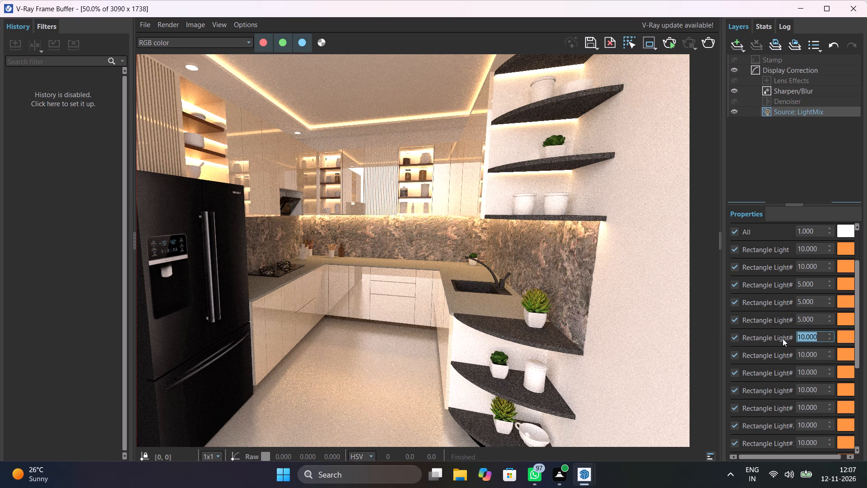
pyautogui.press('5')
pyautogui.press('Return')
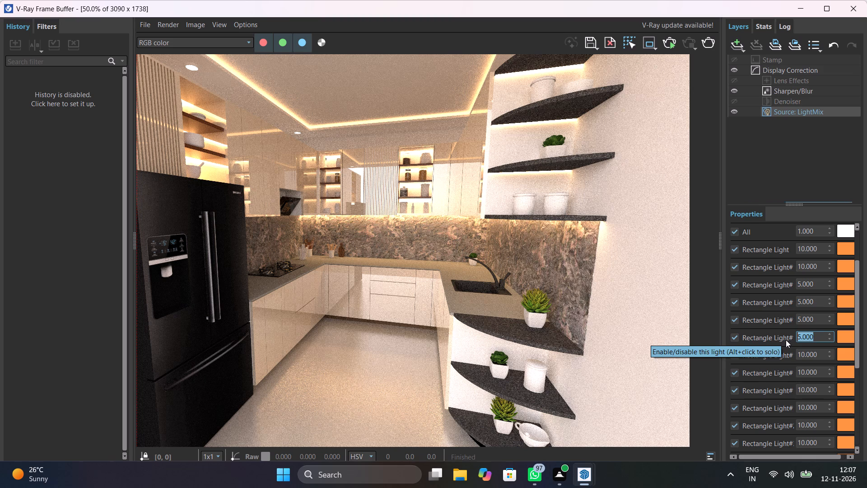
pyautogui.press('4')
pyautogui.press('Return')
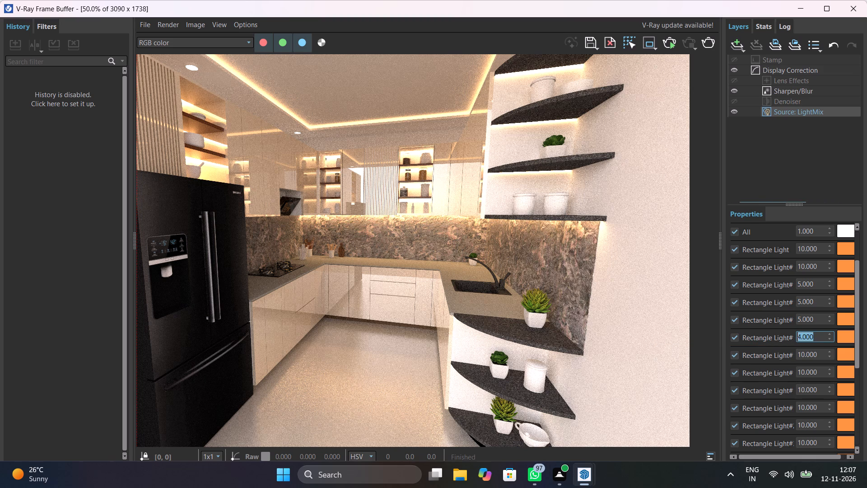
# Check the seventh rectangle light's effect by switching it off and on, and set its LightMix intensity to 4.
pyautogui.click(734, 356)
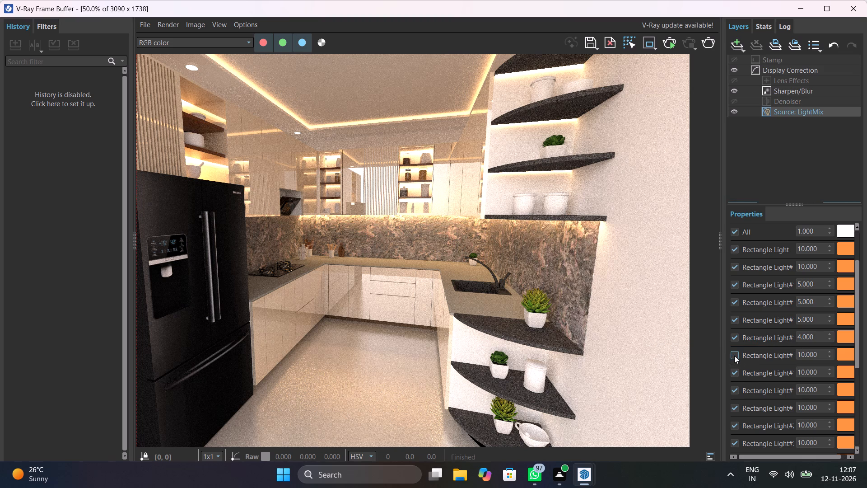
pyautogui.click(734, 356)
pyautogui.moveTo(821, 355); pyautogui.dragTo(794, 355)
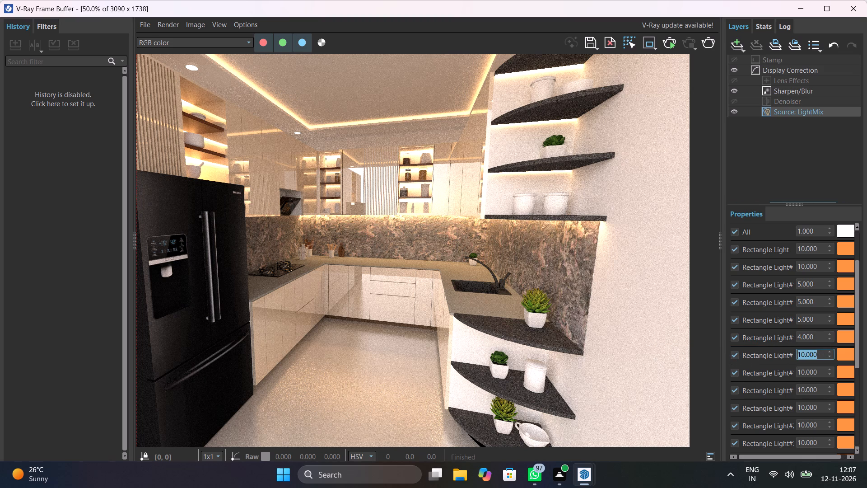
pyautogui.moveTo(794, 355); pyautogui.dragTo(789, 355)
pyautogui.press('4')
pyautogui.press('Return')
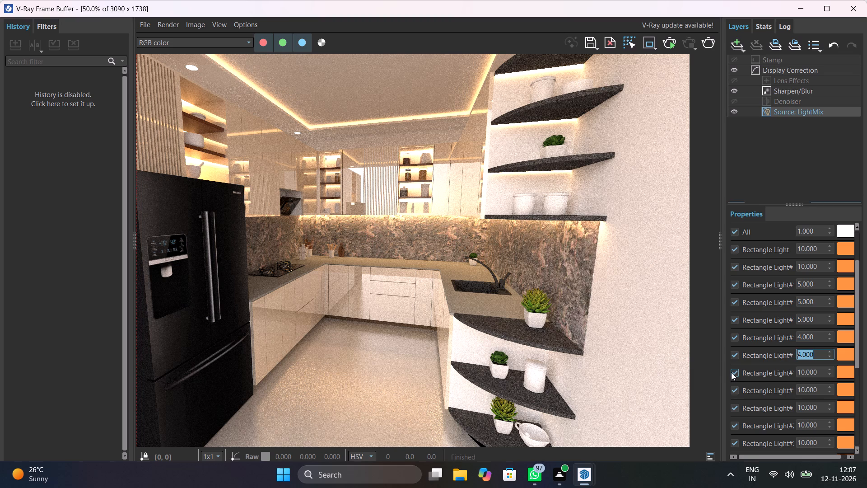
# Check the eighth rectangle light's effect by switching it off and on, and set its LightMix intensity to 4.
pyautogui.click(731, 372)
pyautogui.click(731, 372)
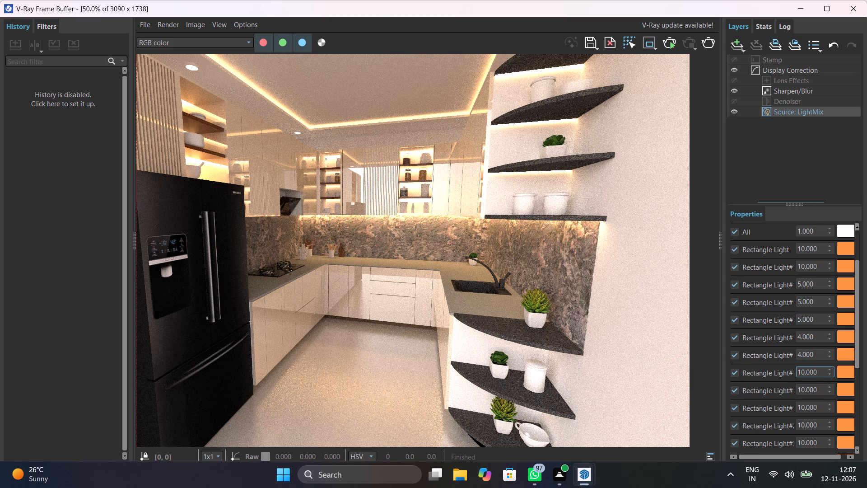
pyautogui.moveTo(822, 370); pyautogui.dragTo(778, 368)
pyautogui.press('4')
pyautogui.press('Return')
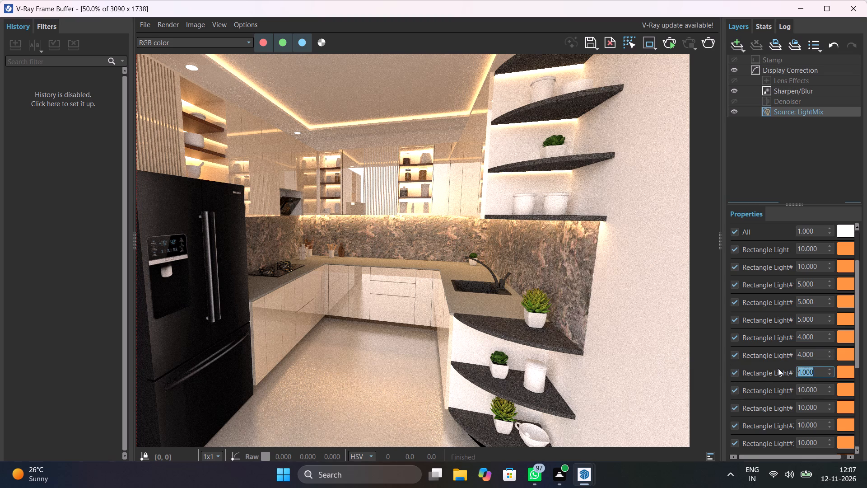
# Check the ninth rectangle light's effect by switching it off and on, and set its LightMix intensity to 7.
pyautogui.click(735, 391)
pyautogui.click(735, 391)
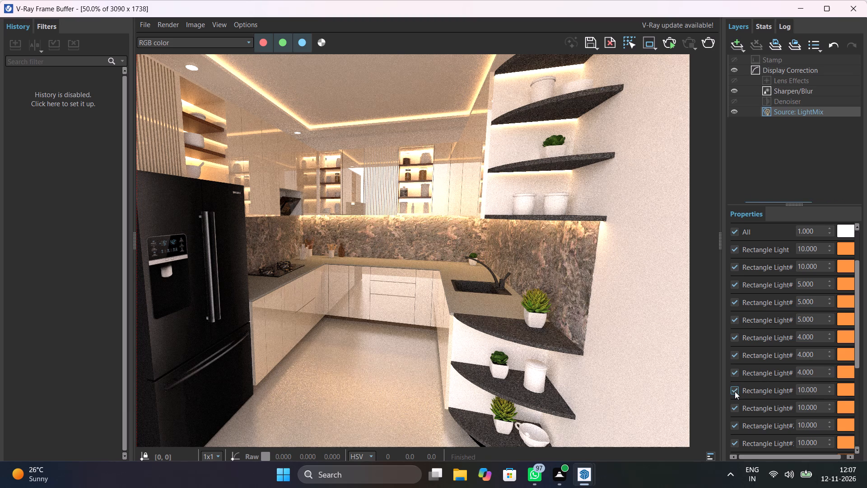
pyautogui.moveTo(819, 390); pyautogui.dragTo(819, 390)
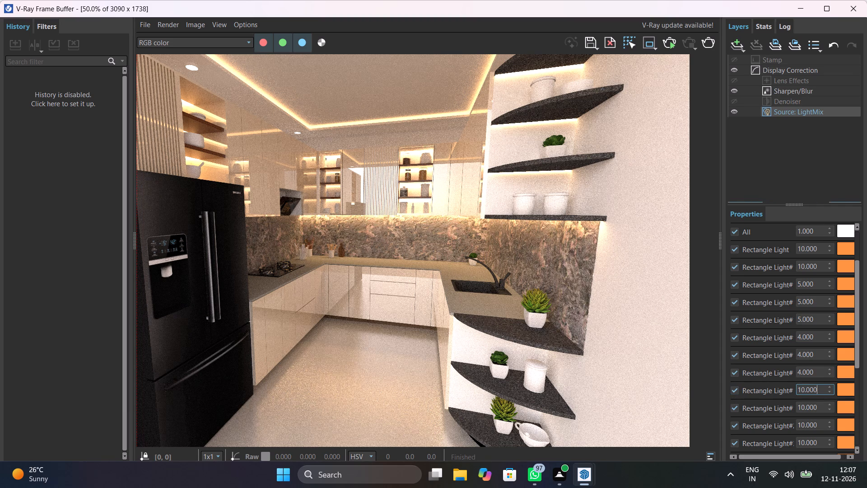
pyautogui.moveTo(819, 390); pyautogui.dragTo(780, 393)
pyautogui.press('7')
pyautogui.press('Return')
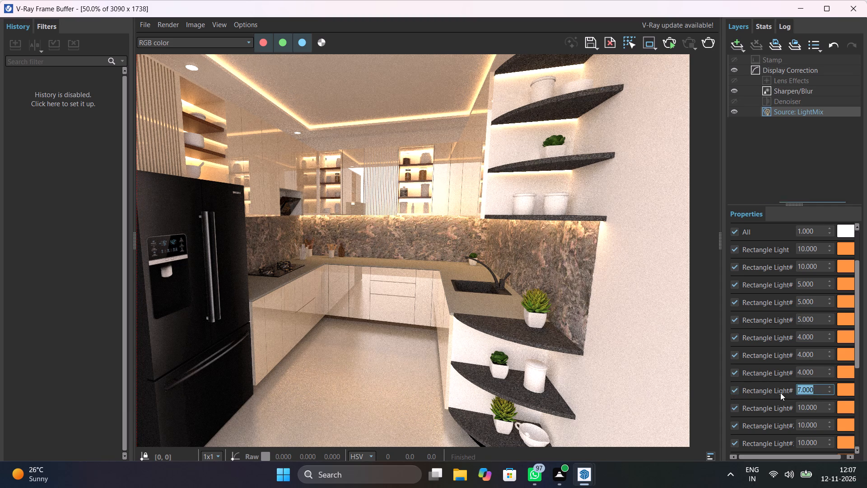
# Switch the tenth and eleventh rectangle lights off and on to check what each one lights.
pyautogui.click(737, 408)
pyautogui.click(737, 408)
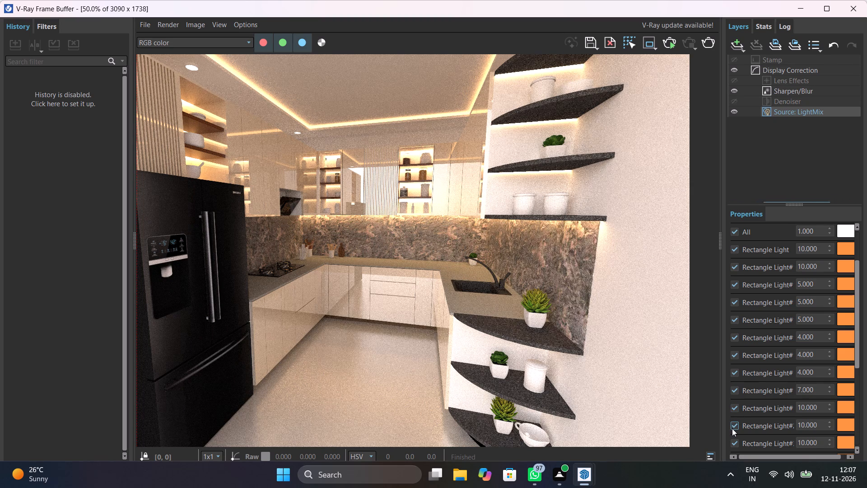
pyautogui.click(734, 425)
pyautogui.click(734, 425)
# Set the eleventh rectangle light's LightMix intensity to 5.
pyautogui.moveTo(825, 423); pyautogui.dragTo(815, 423)
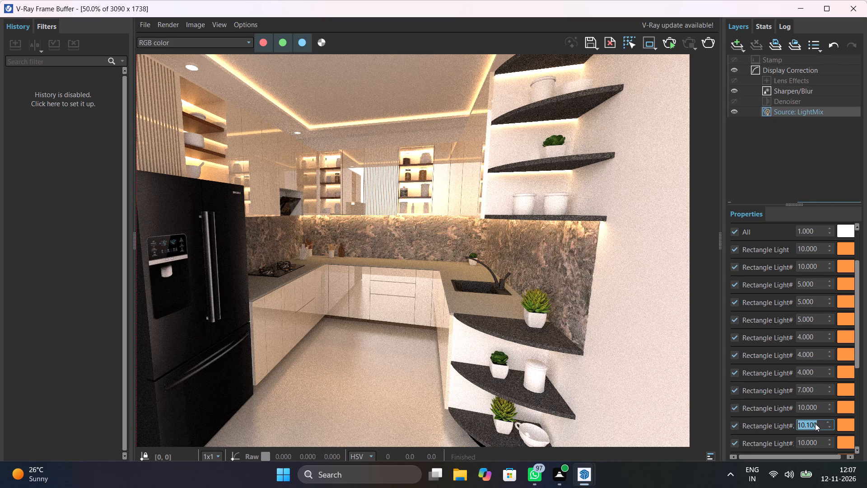
pyautogui.moveTo(815, 423); pyautogui.dragTo(805, 423)
pyautogui.moveTo(818, 423); pyautogui.dragTo(784, 422)
pyautogui.press('5')
pyautogui.press('Return')
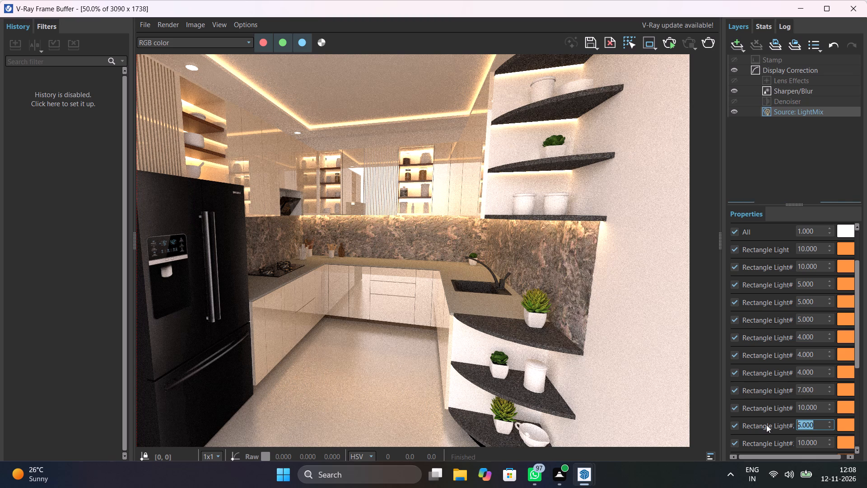
# Check the twelfth rectangle light's effect by switching it off and on, and set its LightMix intensity to 5.
pyautogui.click(735, 444)
pyautogui.click(735, 444)
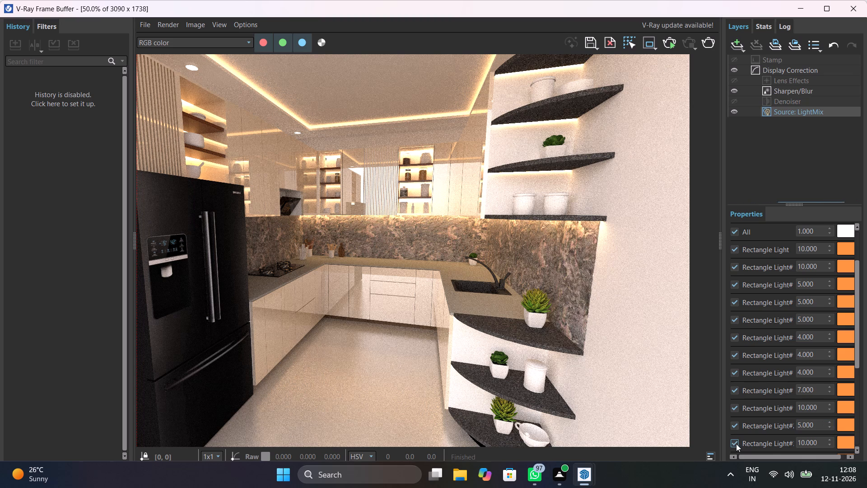
pyautogui.moveTo(818, 443); pyautogui.dragTo(776, 445)
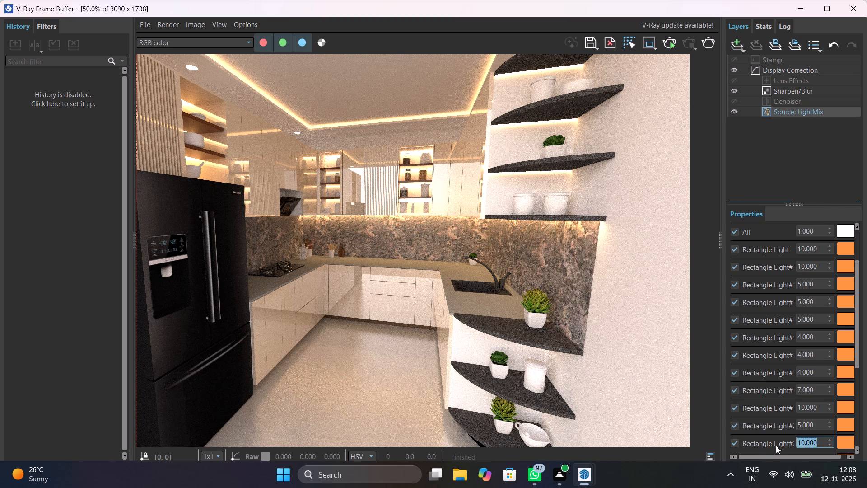
pyautogui.press('5')
pyautogui.press('Return')
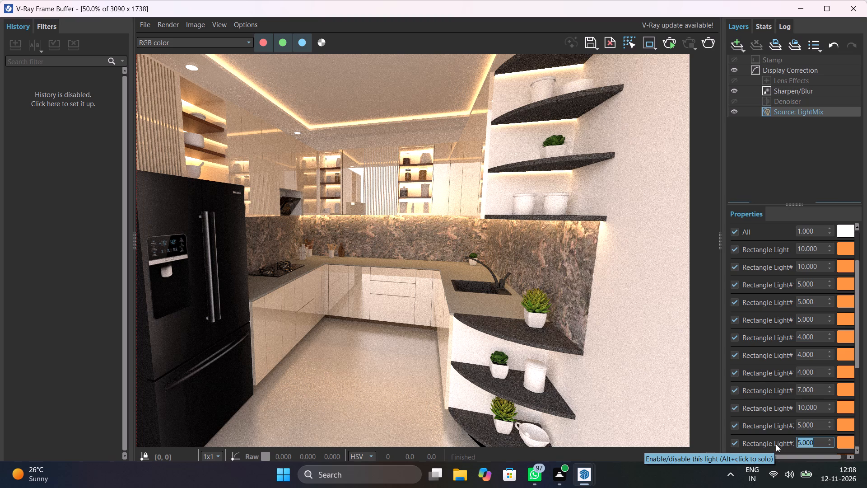
# Check the thirteenth rectangle light's effect by switching it off and on, and set its LightMix intensity to 5.
pyautogui.scroll(-5, 776, 444)
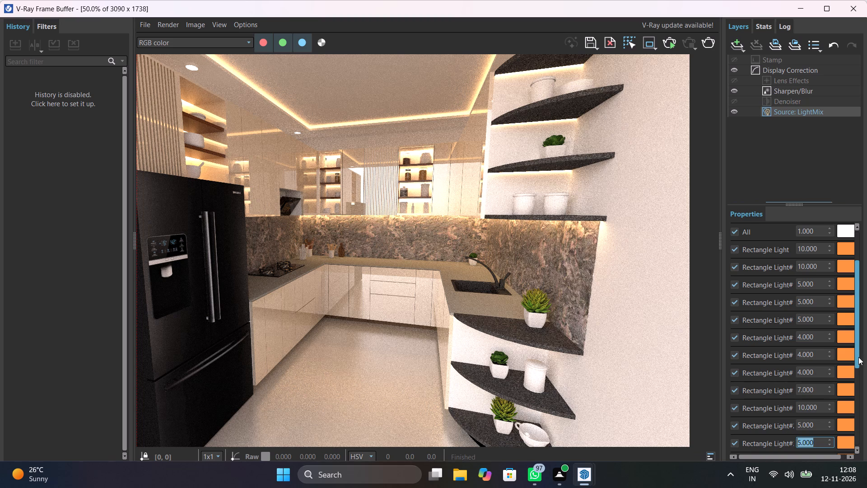
pyautogui.moveTo(858, 357); pyautogui.dragTo(849, 417)
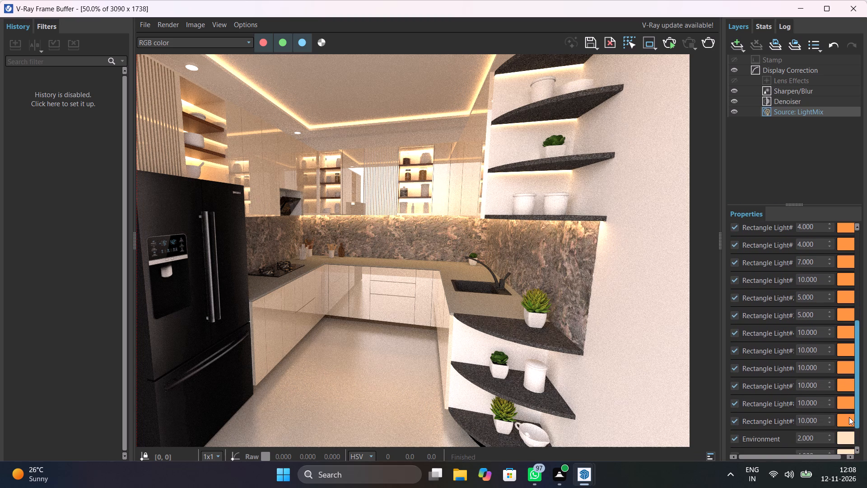
pyautogui.moveTo(849, 417); pyautogui.dragTo(848, 417)
pyautogui.click(734, 333)
pyautogui.click(734, 333)
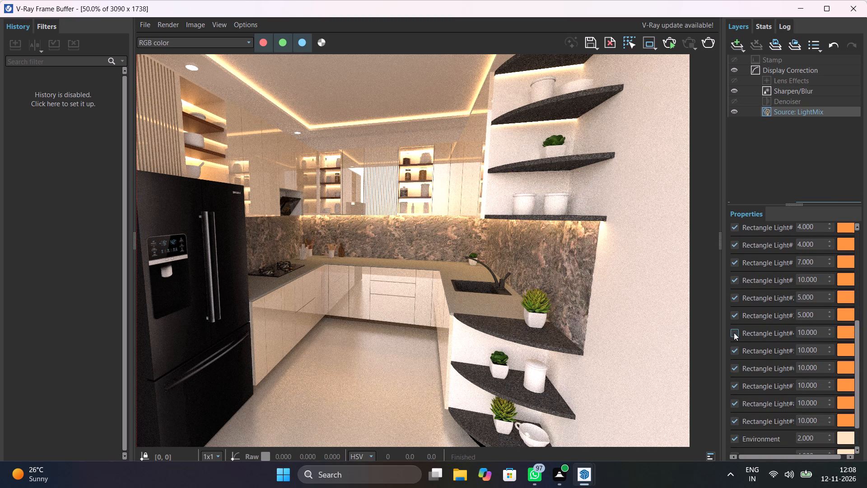
pyautogui.moveTo(818, 332); pyautogui.dragTo(804, 332)
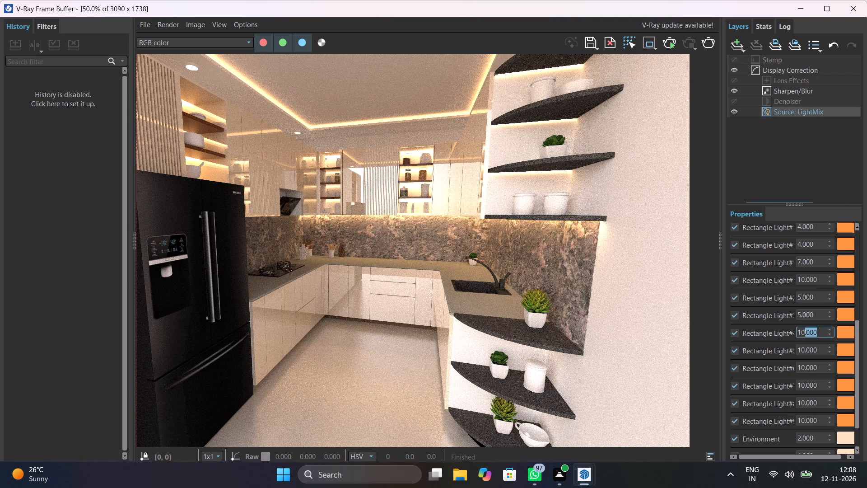
pyautogui.moveTo(804, 332); pyautogui.dragTo(766, 332)
pyautogui.press('5')
pyautogui.press('Return')
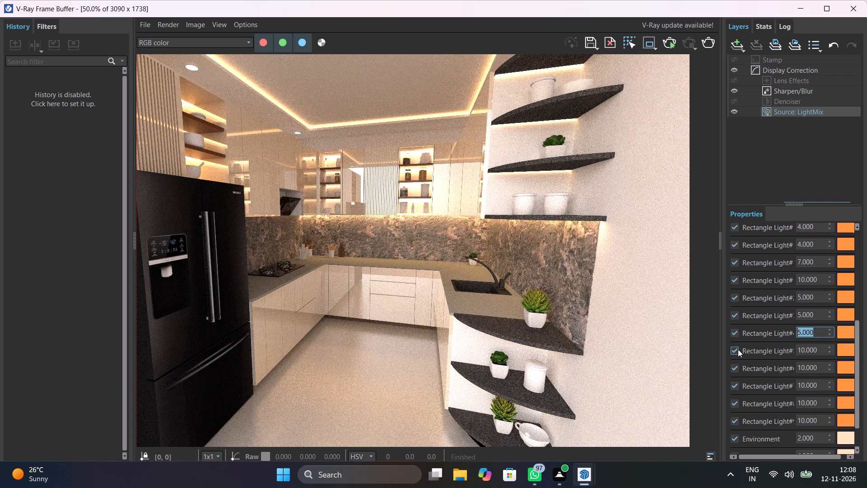
# Check the fourteenth rectangle light by switching it off and on, try a LightMix intensity of 3, and settle on 2.
pyautogui.click(735, 352)
pyautogui.click(735, 352)
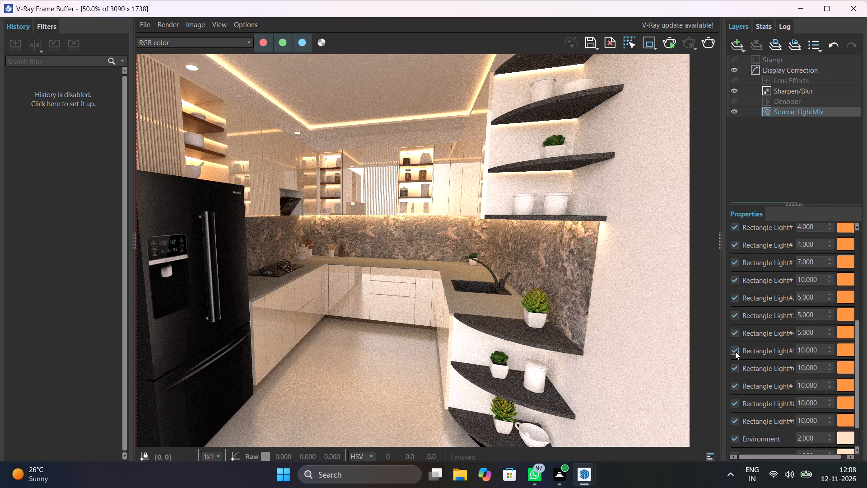
pyautogui.click(735, 352)
pyautogui.click(735, 352)
pyautogui.moveTo(819, 350); pyautogui.dragTo(780, 350)
pyautogui.press('3')
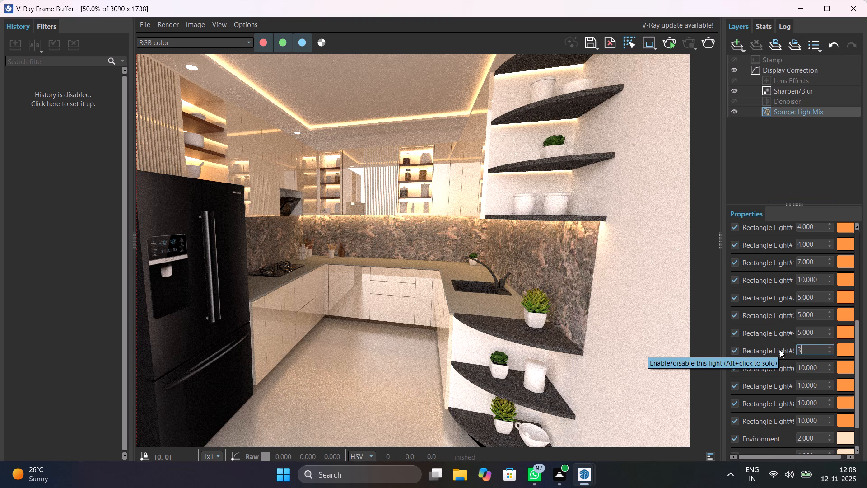
pyautogui.press('Return')
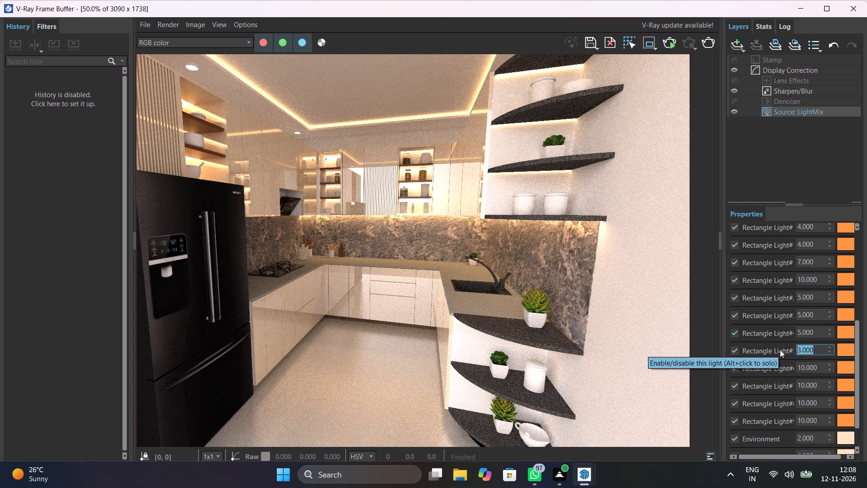
pyautogui.press('2')
pyautogui.press('Return')
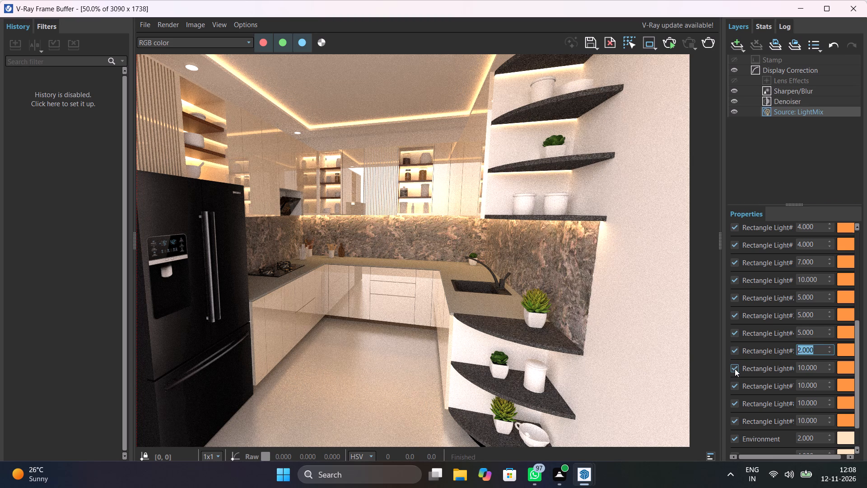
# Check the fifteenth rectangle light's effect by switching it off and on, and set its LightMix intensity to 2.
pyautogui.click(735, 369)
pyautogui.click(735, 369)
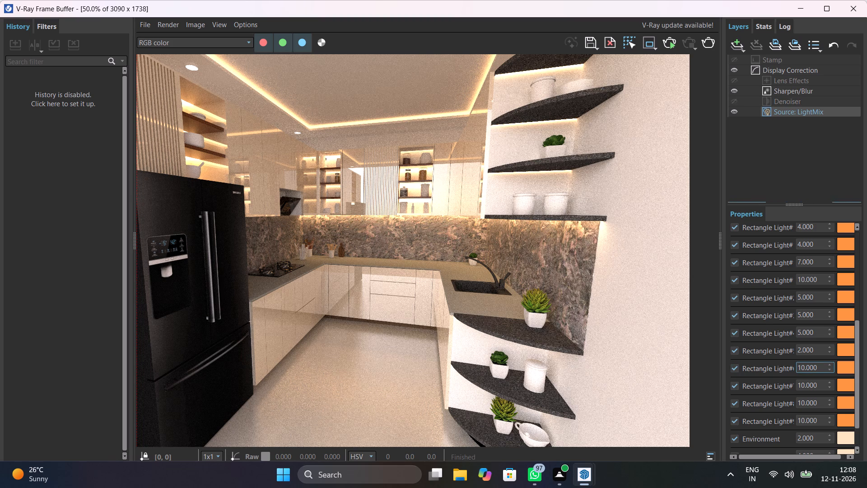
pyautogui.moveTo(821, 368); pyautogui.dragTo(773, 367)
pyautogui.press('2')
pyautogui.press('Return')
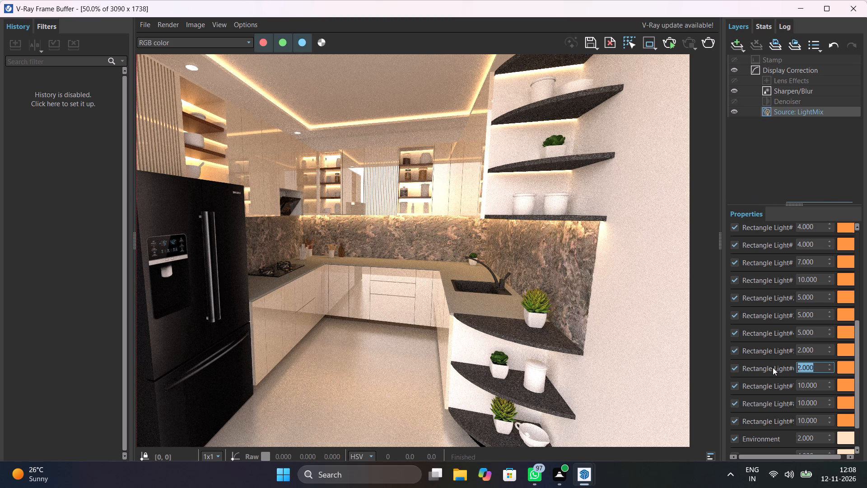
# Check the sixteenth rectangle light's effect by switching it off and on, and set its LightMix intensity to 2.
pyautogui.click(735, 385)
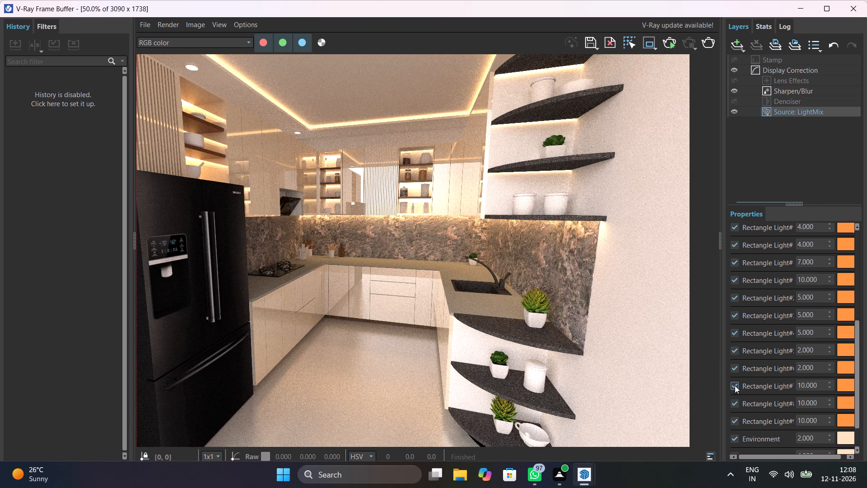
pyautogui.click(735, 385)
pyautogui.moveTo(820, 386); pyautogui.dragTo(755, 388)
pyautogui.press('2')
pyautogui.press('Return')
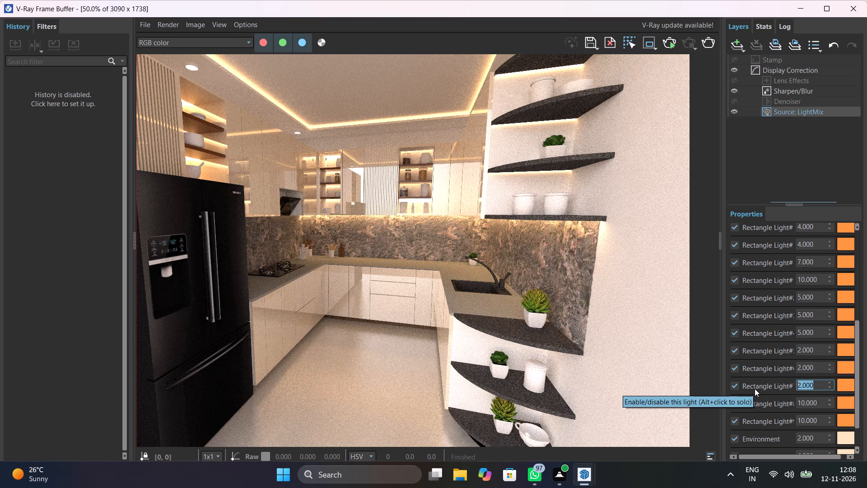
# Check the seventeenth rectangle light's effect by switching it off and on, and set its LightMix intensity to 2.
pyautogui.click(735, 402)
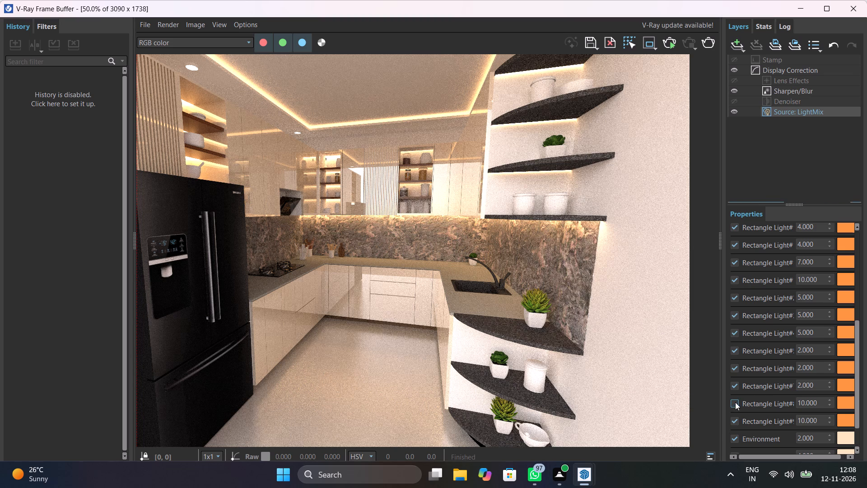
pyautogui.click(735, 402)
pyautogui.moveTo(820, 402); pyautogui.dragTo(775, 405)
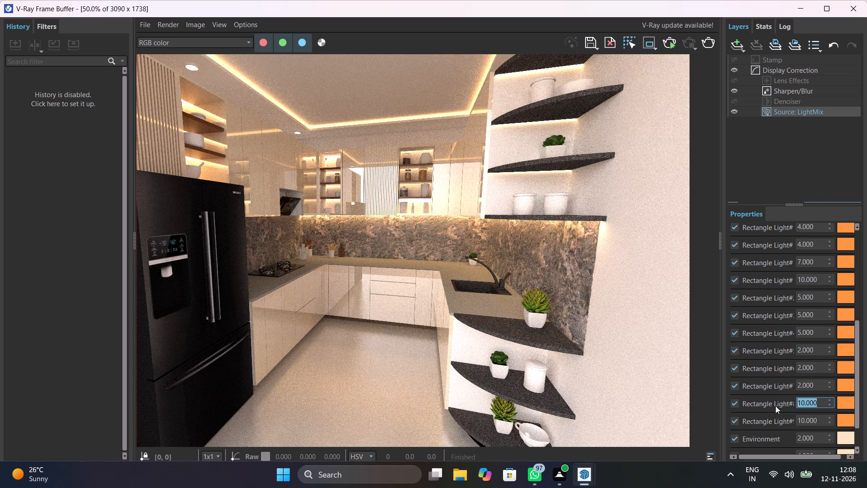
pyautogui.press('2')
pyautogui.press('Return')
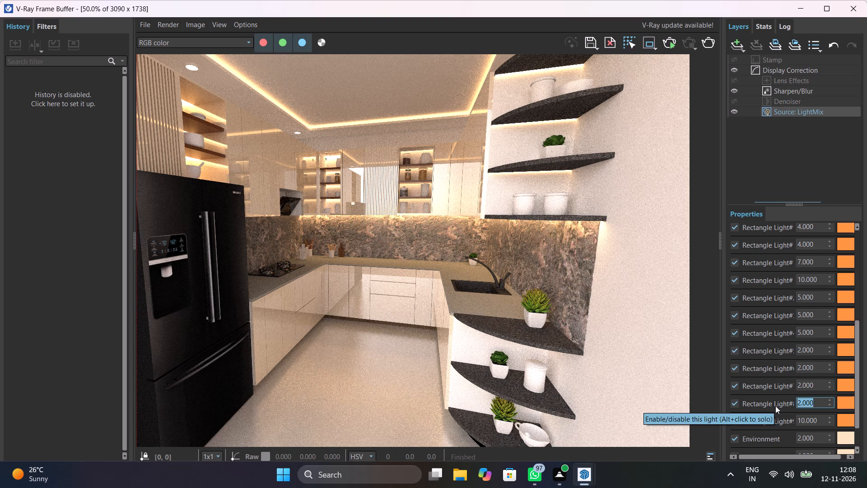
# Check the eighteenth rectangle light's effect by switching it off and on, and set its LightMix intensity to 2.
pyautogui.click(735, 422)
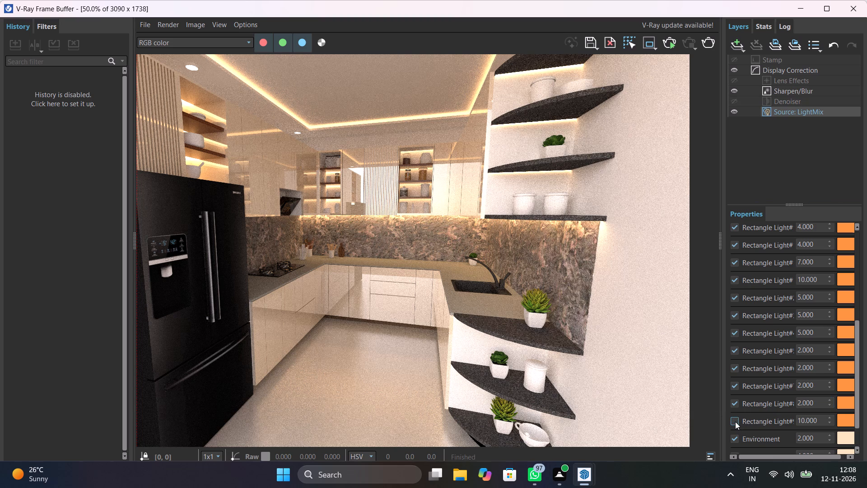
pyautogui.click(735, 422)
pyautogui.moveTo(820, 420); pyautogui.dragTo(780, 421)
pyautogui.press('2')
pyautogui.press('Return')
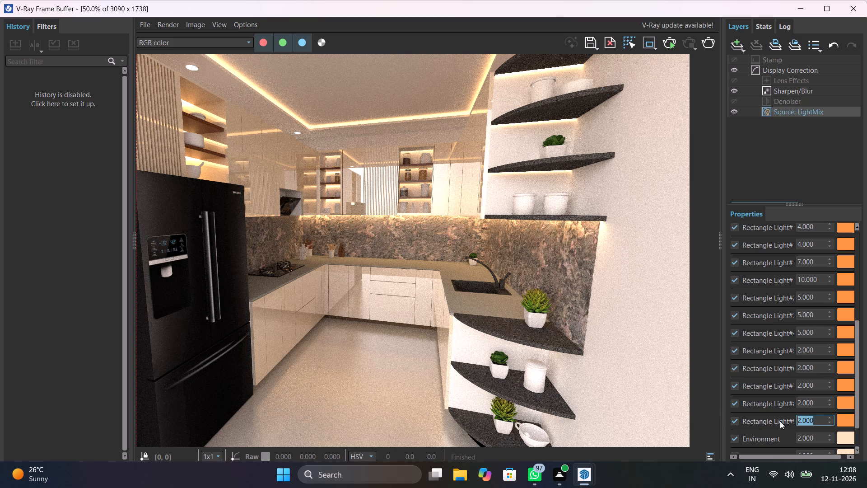
# Review the remaining LightMix entries and set the intensity of the last rectangle light, just above Environment, to 1.
pyautogui.scroll(-2, 786, 418)
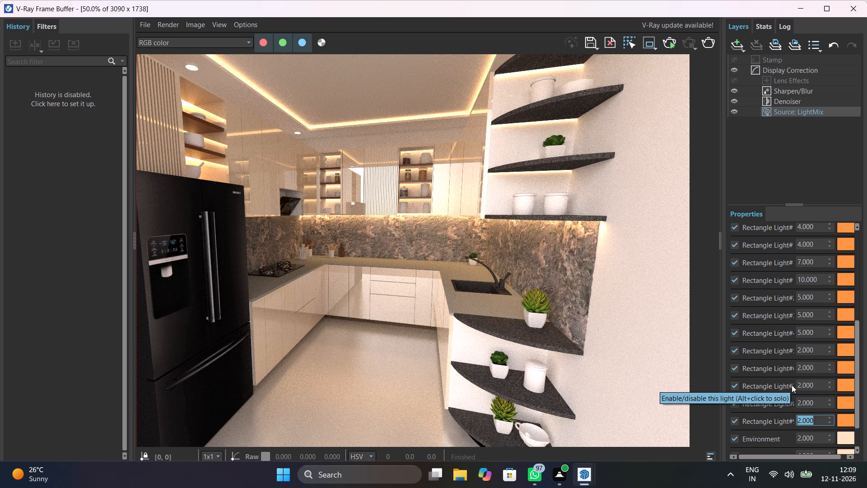
pyautogui.scroll(-7, 792, 385)
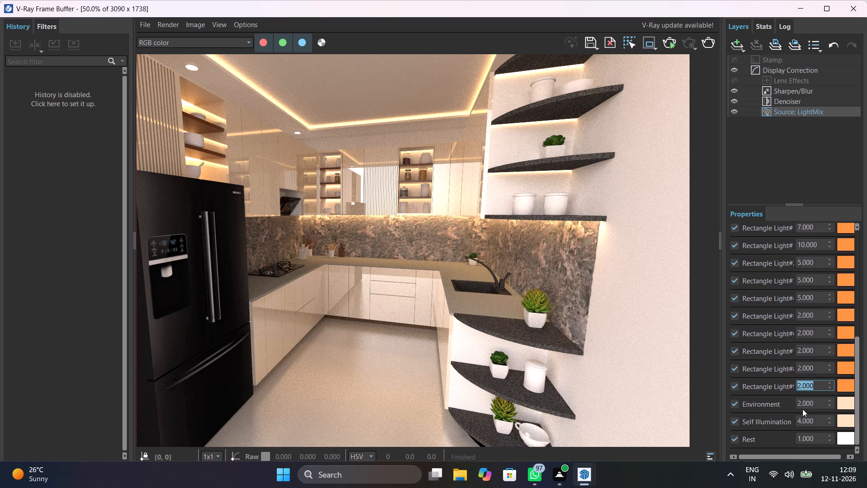
pyautogui.scroll(-2, 802, 409)
pyautogui.scroll(-5, 776, 347)
pyautogui.scroll(1, 776, 347)
pyautogui.moveTo(815, 387); pyautogui.dragTo(783, 388)
pyautogui.press('1')
pyautogui.press('Return')
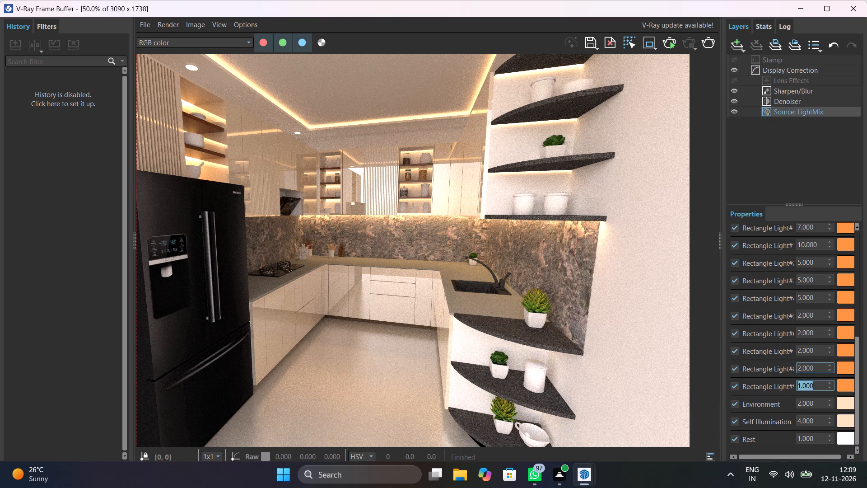
# Set the LightMix intensity of the seventeenth, sixteenth and fifteenth rectangle lights to 1 each, working upwards through the list.
pyautogui.moveTo(822, 367); pyautogui.dragTo(770, 367)
pyautogui.press('1')
pyautogui.press('Return')
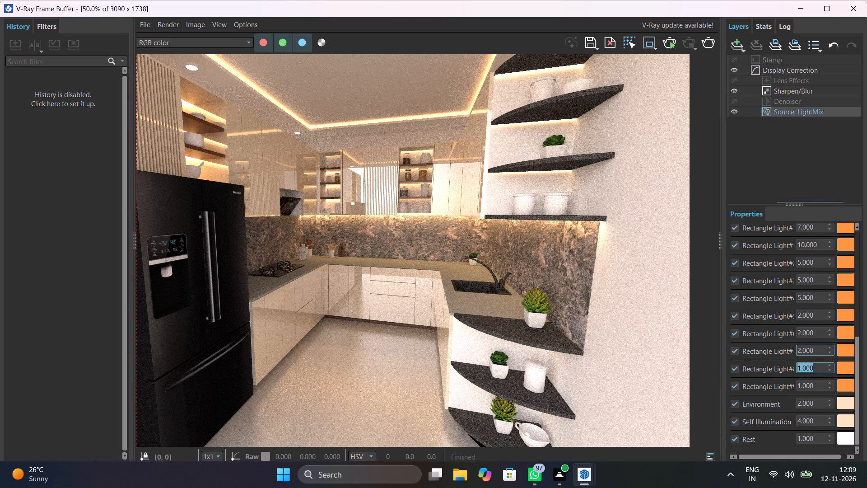
pyautogui.moveTo(819, 348); pyautogui.dragTo(792, 349)
pyautogui.press('1')
pyautogui.press('Return')
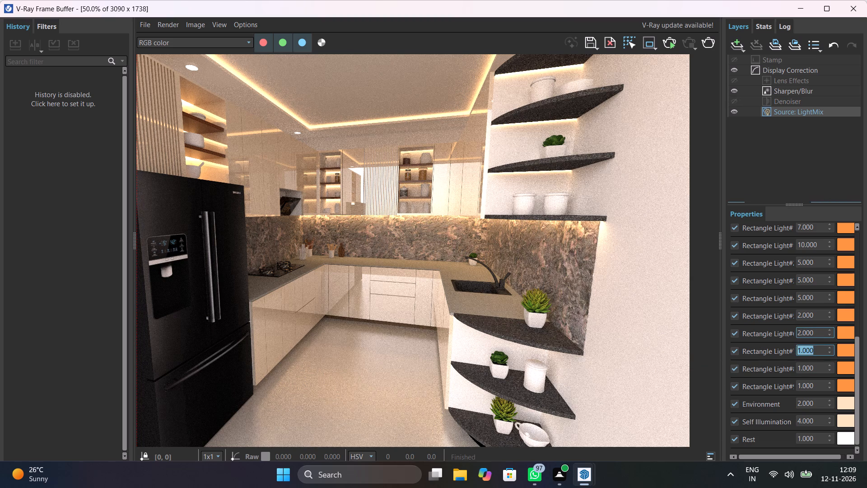
pyautogui.moveTo(817, 332); pyautogui.dragTo(799, 335)
pyautogui.press('1')
pyautogui.press('Return')
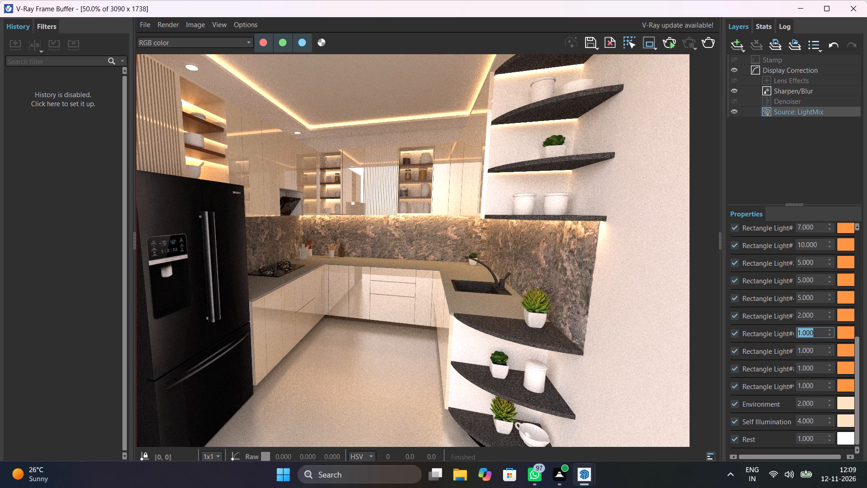
# Set the LightMix intensity of the fifth rectangle light above Environment to 1, and of the sixth and seventh to 2 each.
pyautogui.moveTo(818, 317); pyautogui.dragTo(792, 316)
pyautogui.press('1')
pyautogui.press('Return')
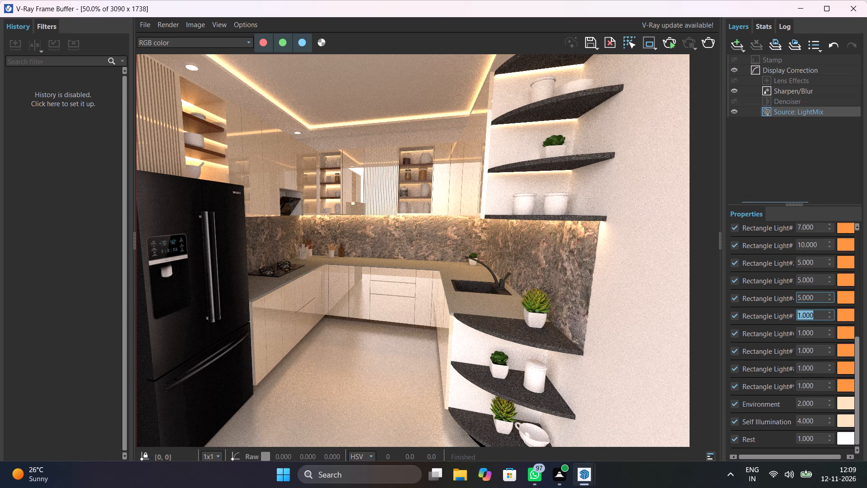
pyautogui.moveTo(818, 296); pyautogui.dragTo(779, 296)
pyautogui.press('2')
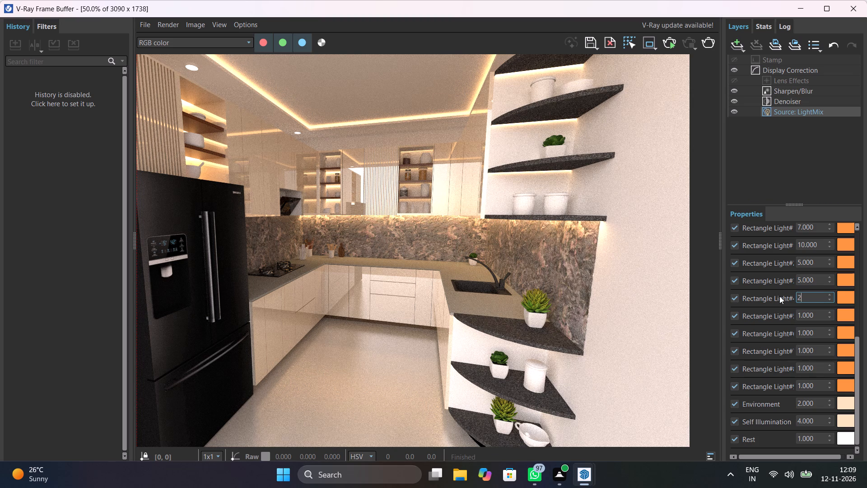
pyautogui.press('Return')
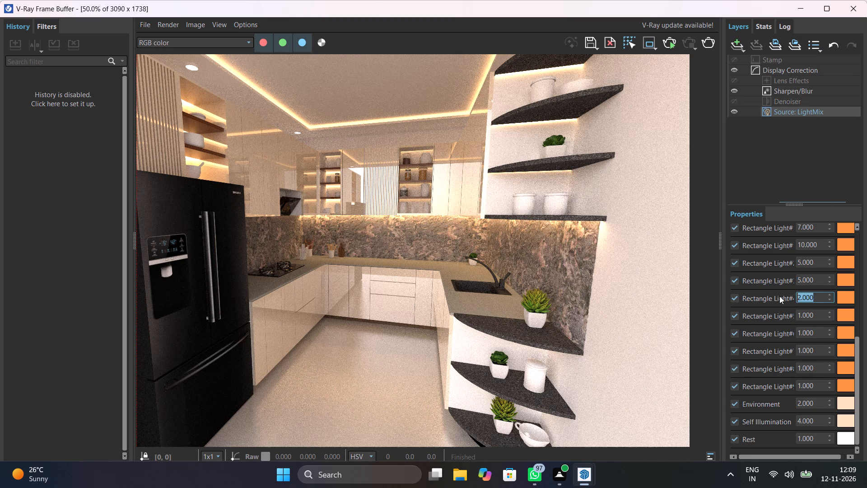
pyautogui.moveTo(812, 278); pyautogui.dragTo(791, 278)
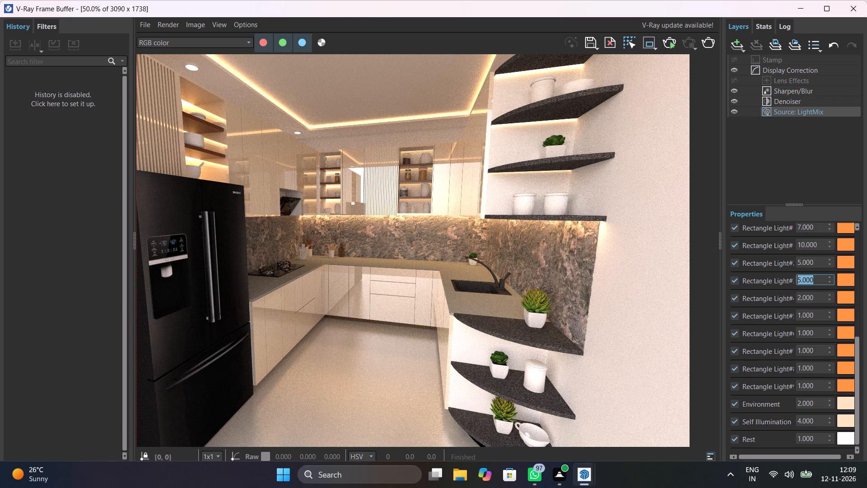
pyautogui.moveTo(791, 278); pyautogui.dragTo(785, 278)
pyautogui.press('2')
pyautogui.press('Return')
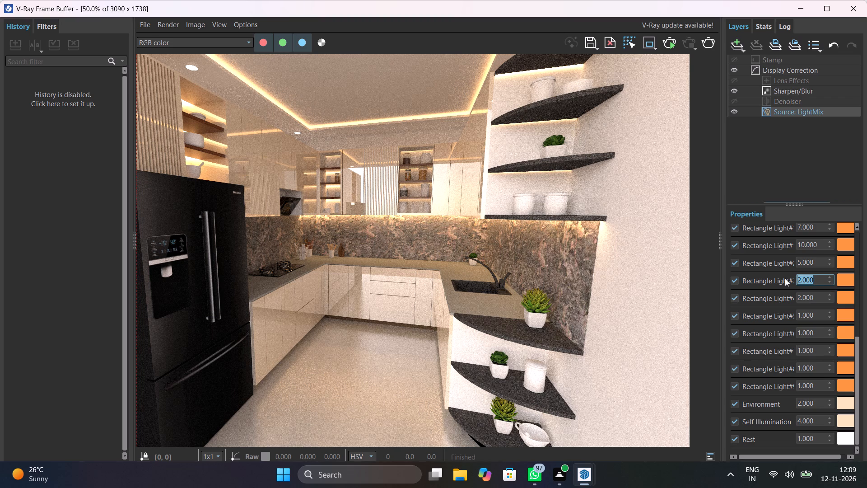
# Try a LightMix intensity of 2 on the ninth rectangle light above Environment, and settle on 3.
pyautogui.moveTo(817, 244); pyautogui.dragTo(785, 246)
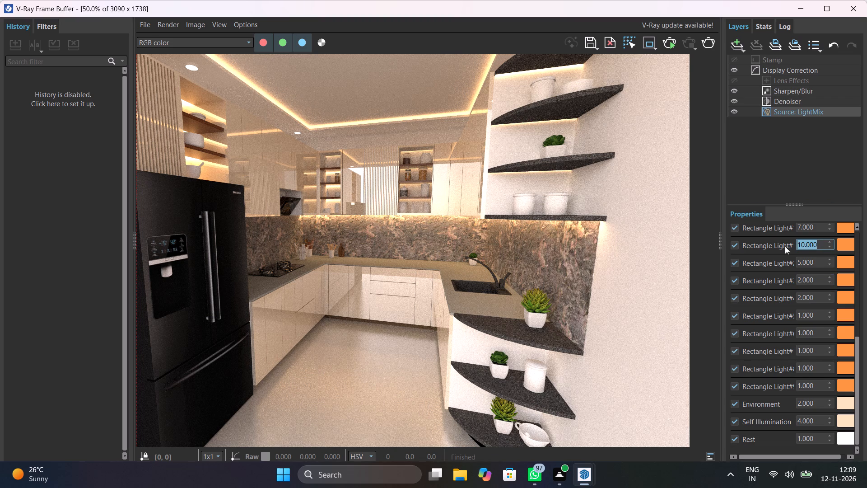
pyautogui.press('2')
pyautogui.press('Return')
pyautogui.press('Return')
pyautogui.press('Return')
pyautogui.press('Return')
pyautogui.press('Return')
pyautogui.press('Return')
pyautogui.press('Return')
pyautogui.press('Return')
pyautogui.press('Return')
pyautogui.press('Return')
pyautogui.press('Return')
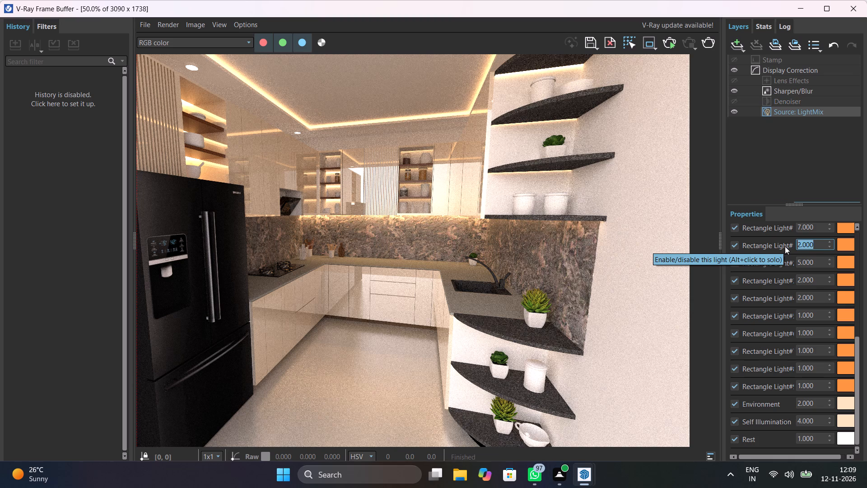
pyautogui.press('2')
pyautogui.press('Return')
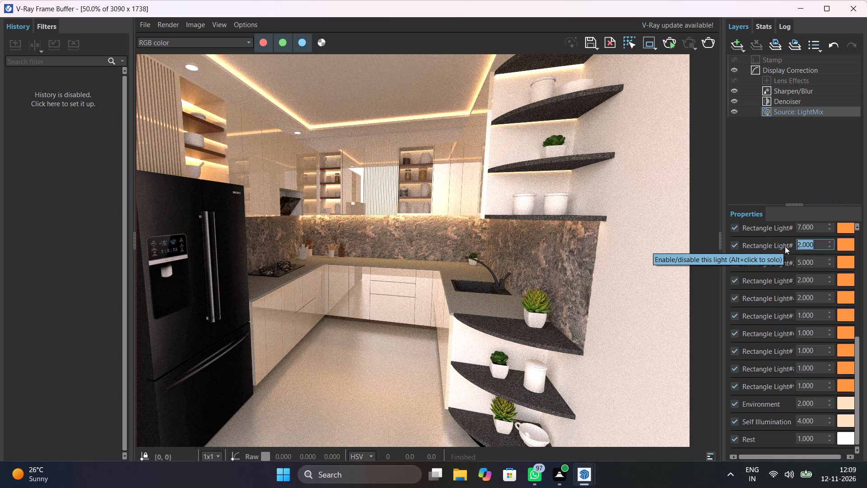
pyautogui.press('3')
pyautogui.press('Return')
# Set the LightMix intensity of the tenth rectangle light above Environment to 3.
pyautogui.scroll(1, 785, 246)
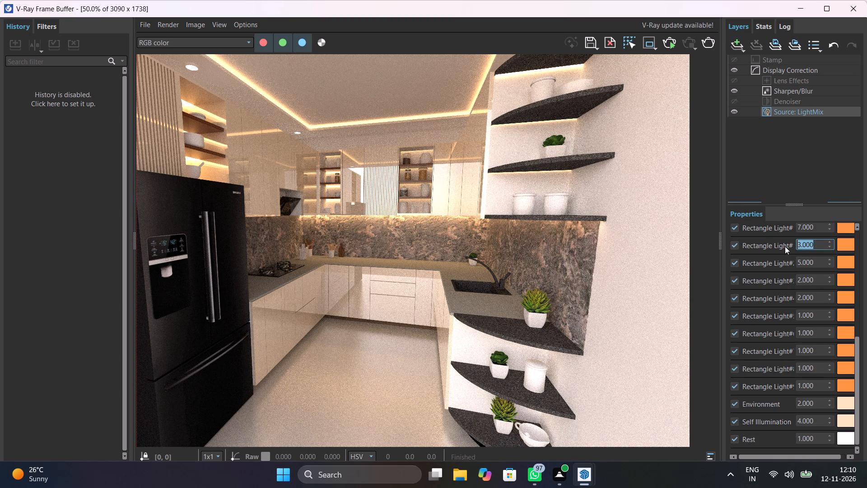
pyautogui.moveTo(814, 226); pyautogui.dragTo(788, 226)
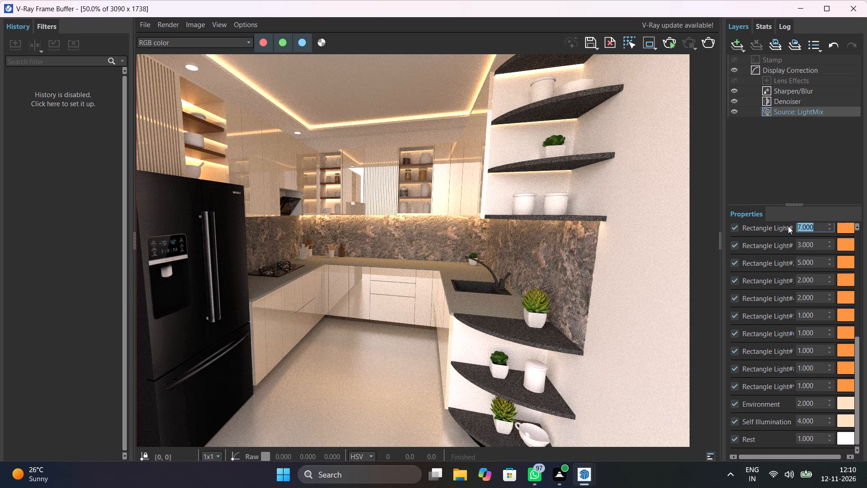
pyautogui.press('3')
pyautogui.press('Return')
pyautogui.press('Return')
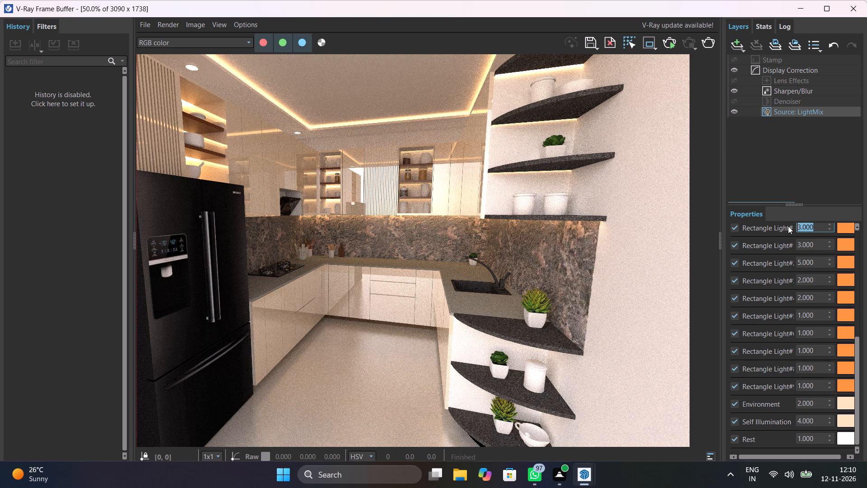
# Set the LightMix intensity of the eleventh rectangle light above Environment, directly above the two lights at 3, to 2.
pyautogui.scroll(2, 790, 243)
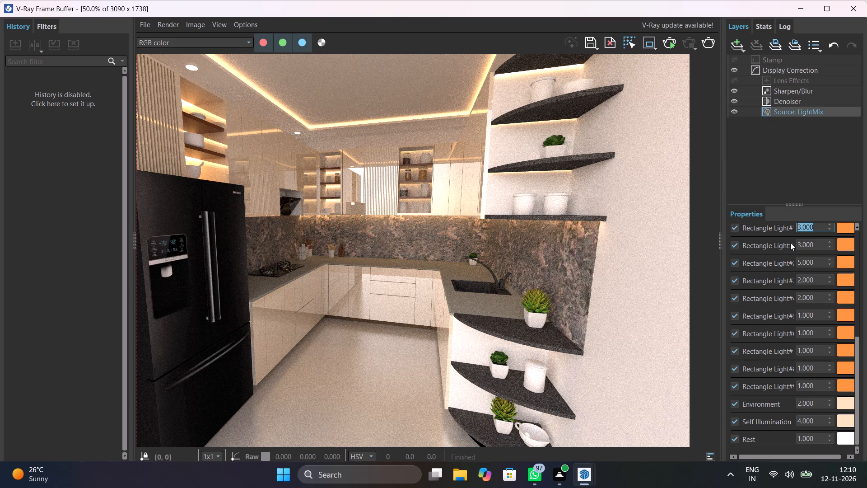
pyautogui.scroll(2, 790, 243)
pyautogui.moveTo(858, 348); pyautogui.dragTo(858, 347)
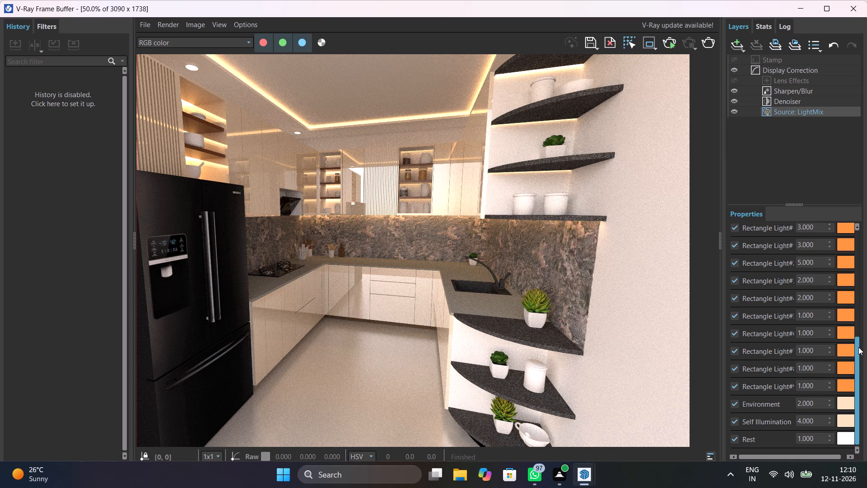
pyautogui.moveTo(858, 347); pyautogui.dragTo(866, 289)
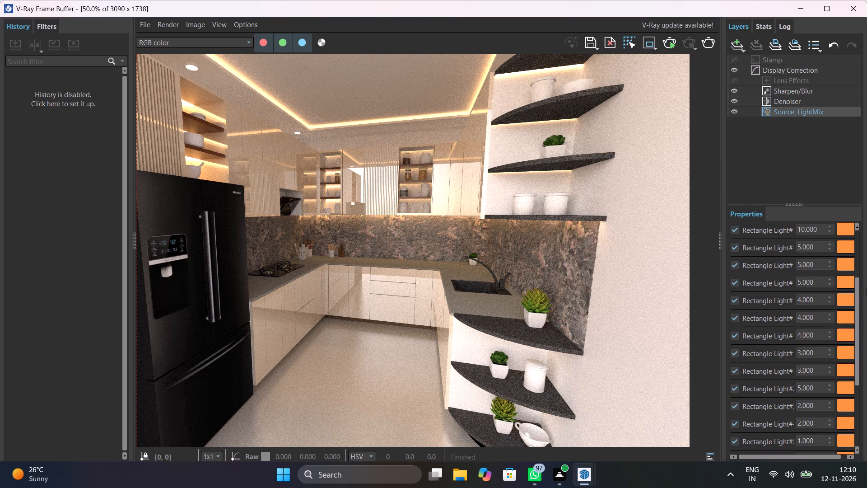
pyautogui.moveTo(818, 336); pyautogui.dragTo(767, 332)
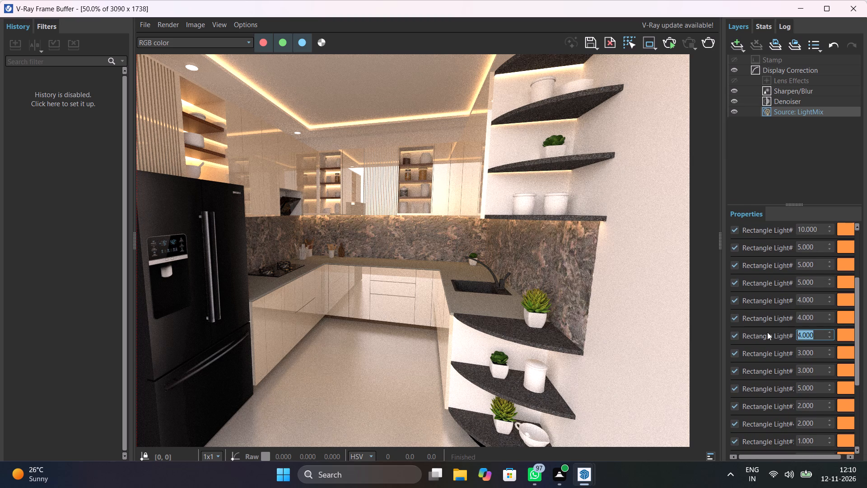
pyautogui.press('2')
pyautogui.press('Return')
pyautogui.press('Return')
pyautogui.press('Return')
pyautogui.press('Return')
pyautogui.press('Return')
pyautogui.press('Return')
pyautogui.press('Return')
pyautogui.press('Return')
pyautogui.press('Return')
pyautogui.press('Return')
pyautogui.press('Return')
pyautogui.press('Return')
pyautogui.press('Return')
pyautogui.press('Return')
pyautogui.press('Return')
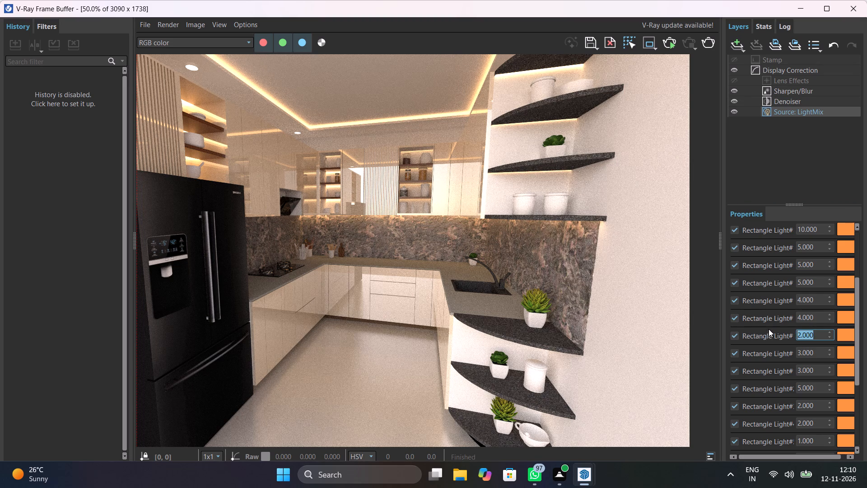
# Check the effect of the Self Illumination, Environment and Rest entries by switching each off and back on.
pyautogui.scroll(-7, 810, 358)
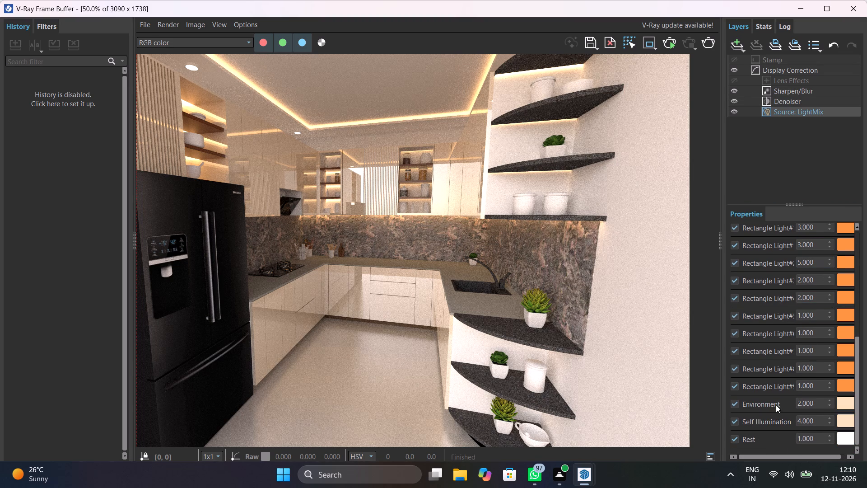
pyautogui.click(732, 420)
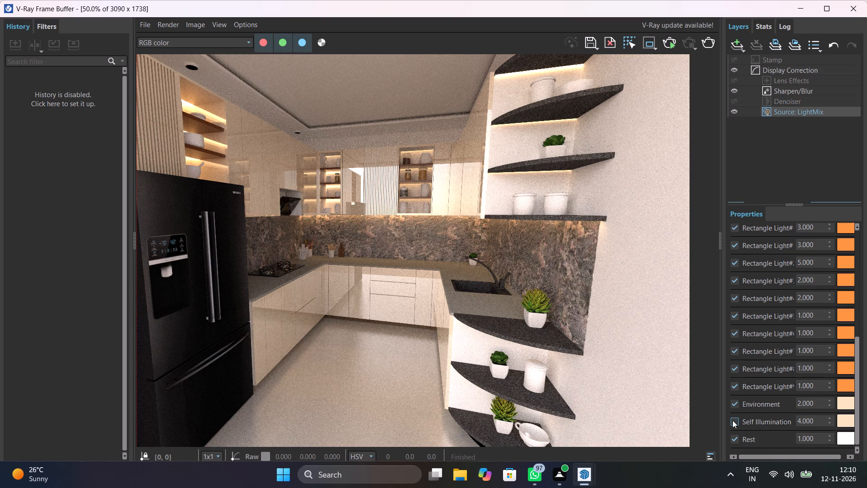
pyautogui.click(732, 420)
pyautogui.click(732, 420)
pyautogui.click(732, 420)
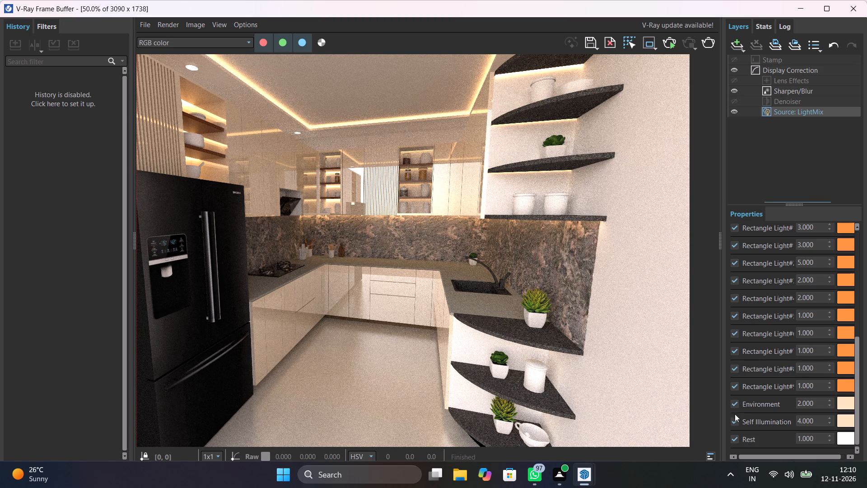
pyautogui.click(735, 406)
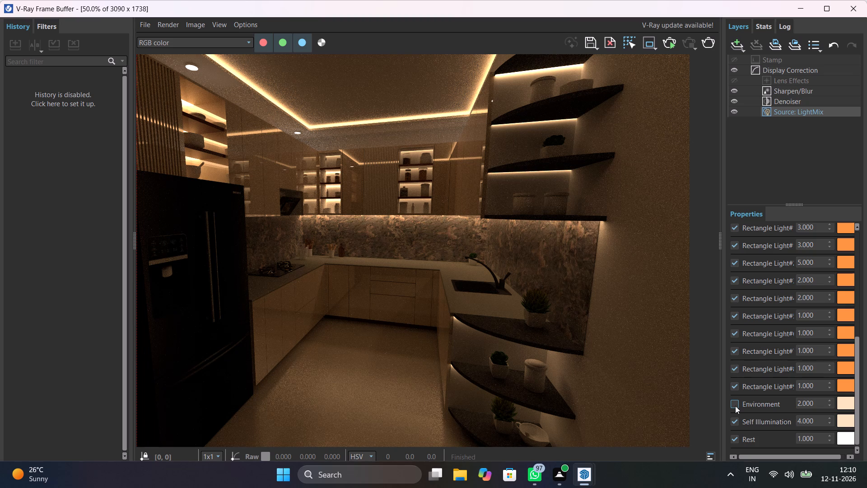
pyautogui.click(735, 406)
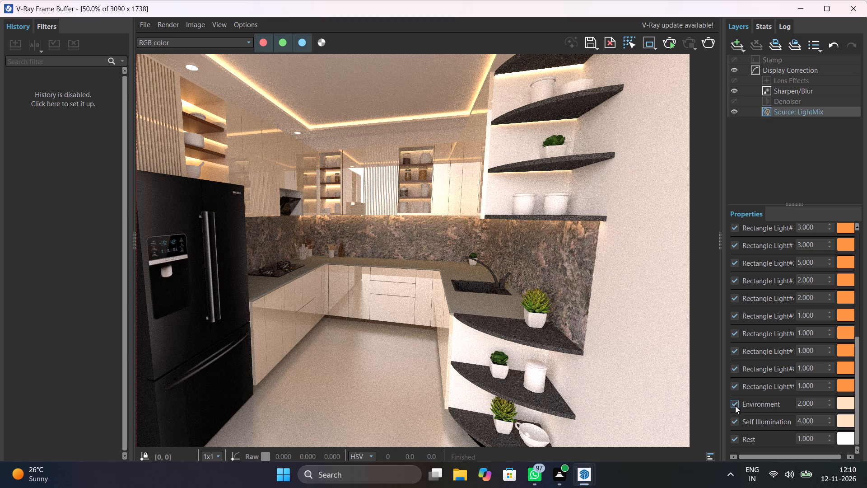
pyautogui.doubleClick(734, 439)
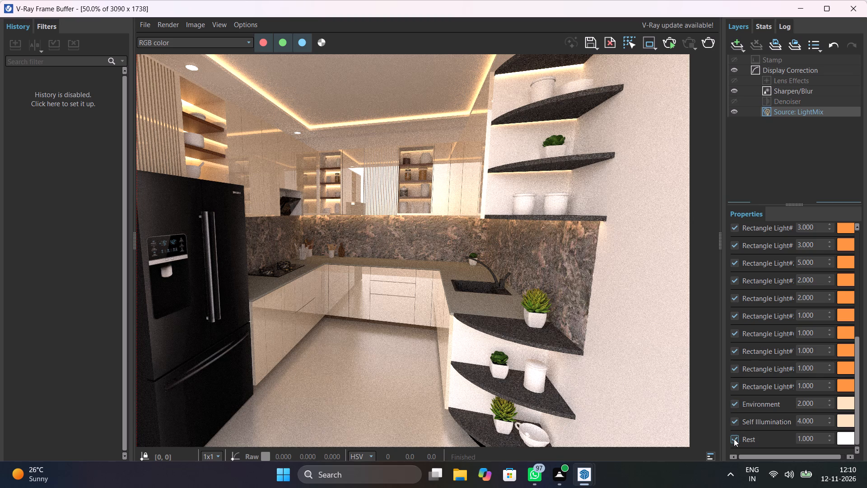
pyautogui.click(734, 439)
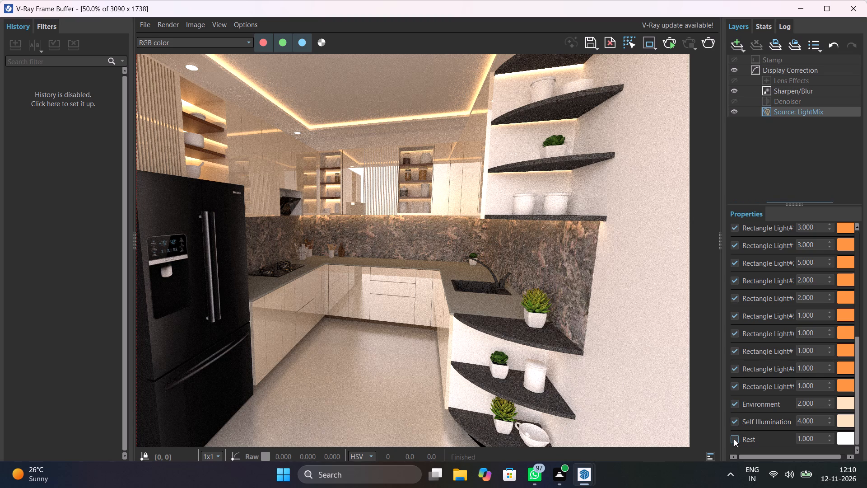
pyautogui.click(734, 439)
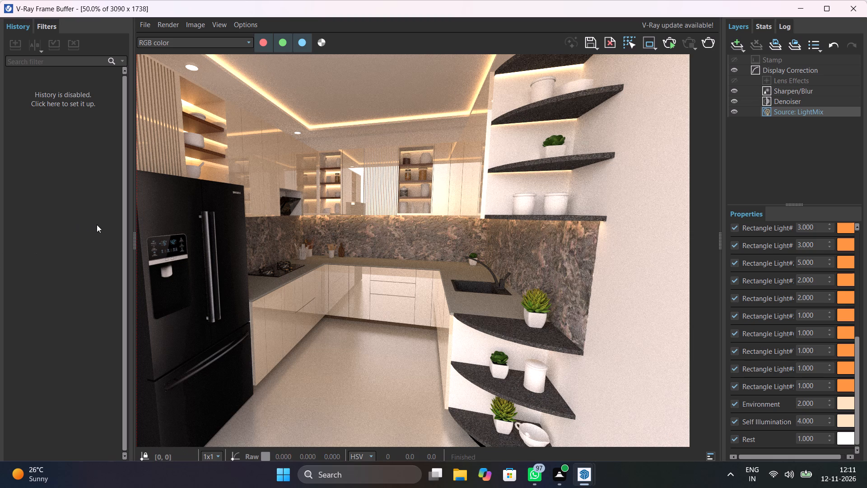
# Collapse the render history area so that more of the kitchen image is shown.
pyautogui.moveTo(135, 237); pyautogui.dragTo(0, 243)
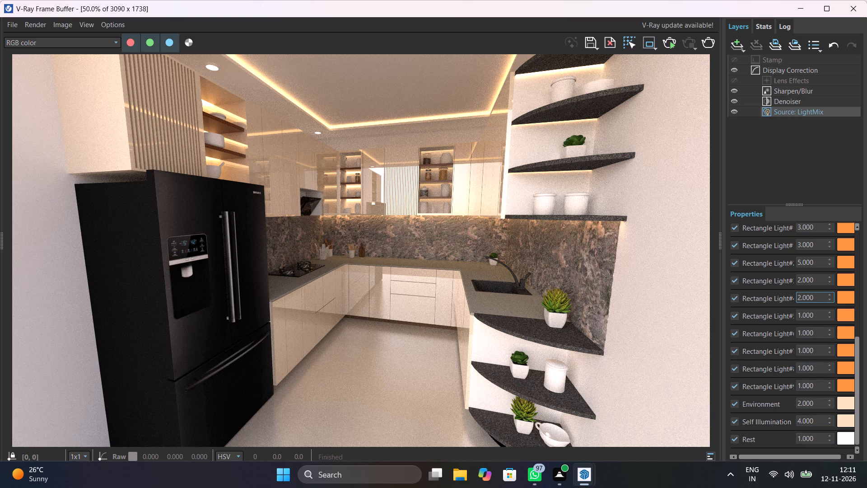
# Set the LightMix intensity of the sixth rectangle light above Environment to 1.
pyautogui.moveTo(822, 297); pyautogui.dragTo(783, 302)
pyautogui.press('BackSpace')
pyautogui.press('BackSpace')
pyautogui.press('BackSpace')
pyautogui.press('BackSpace')
pyautogui.press('BackSpace')
pyautogui.press('BackSpace')
pyautogui.press('BackSpace')
pyautogui.press('BackSpace')
pyautogui.press('BackSpace')
pyautogui.press('1')
pyautogui.press('Return')
pyautogui.press('Return')
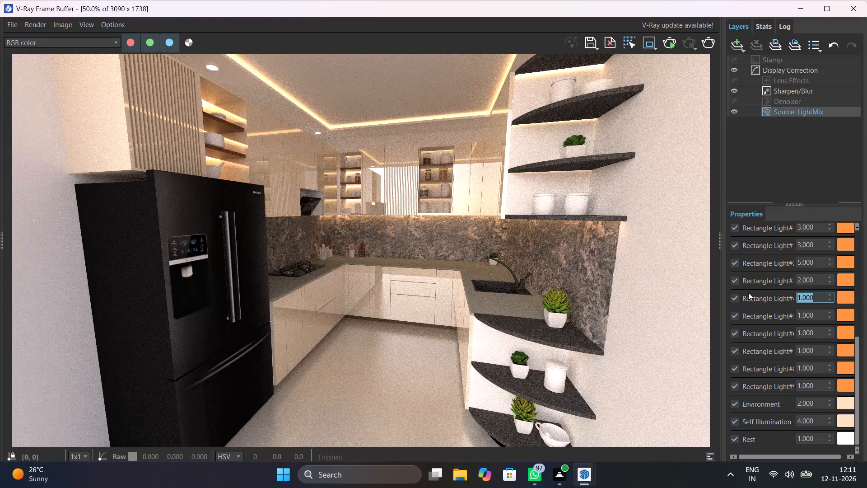
# Check the effect of the sixth and seventh rectangle lights above Environment by switching each off and on.
pyautogui.click(736, 298)
pyautogui.click(736, 298)
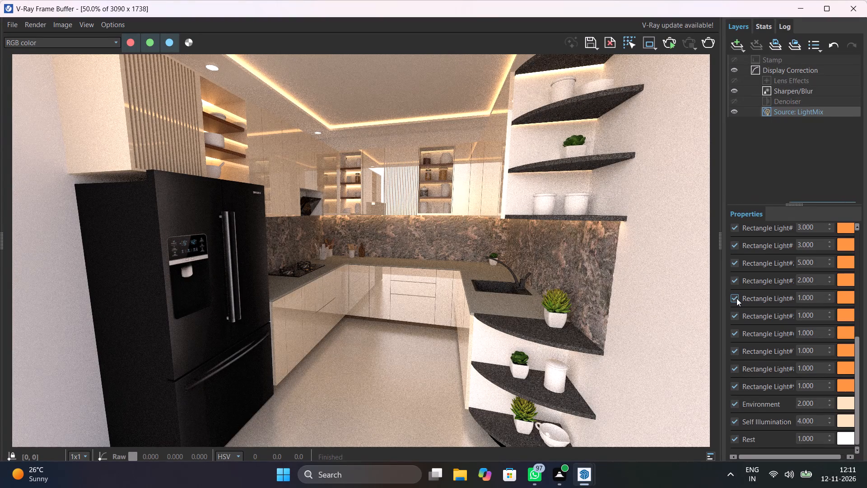
pyautogui.click(736, 298)
pyautogui.click(736, 298)
pyautogui.click(737, 282)
pyautogui.click(737, 282)
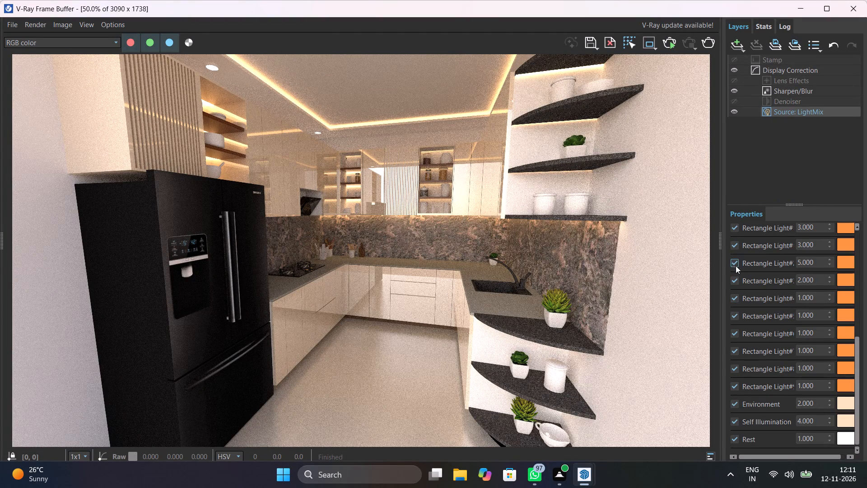
# Switch off the eighth rectangle light above Environment, set its LightMix intensity to 2, and switch it back on.
pyautogui.click(735, 260)
pyautogui.moveTo(818, 261); pyautogui.dragTo(776, 264)
pyautogui.press('2')
pyautogui.press('Return')
pyautogui.press('Return')
pyautogui.press('Return')
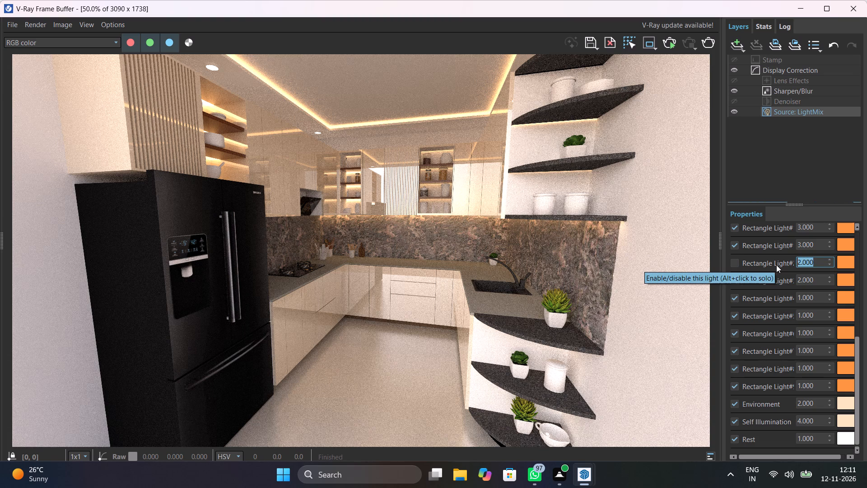
pyautogui.click(737, 262)
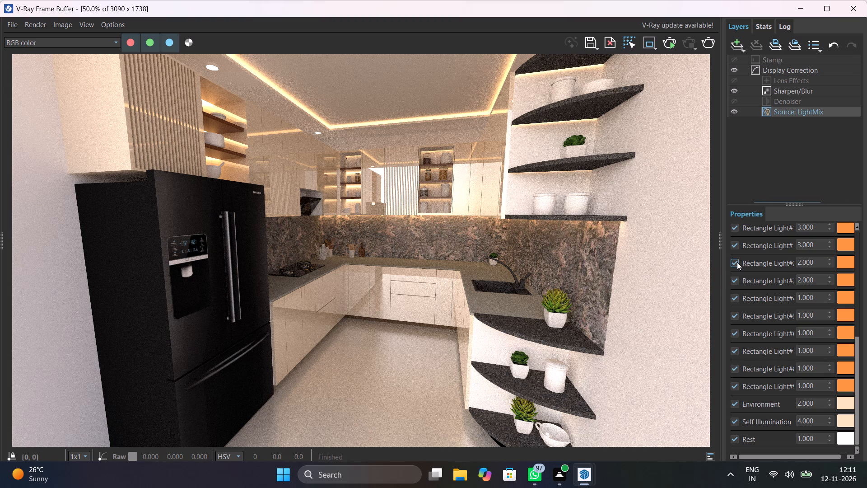
# Check the seventh and sixth rectangle lights above Environment by toggling them, and set the sixth one's LightMix intensity to 2.
pyautogui.click(735, 282)
pyautogui.click(735, 282)
pyautogui.tripleClick(734, 300)
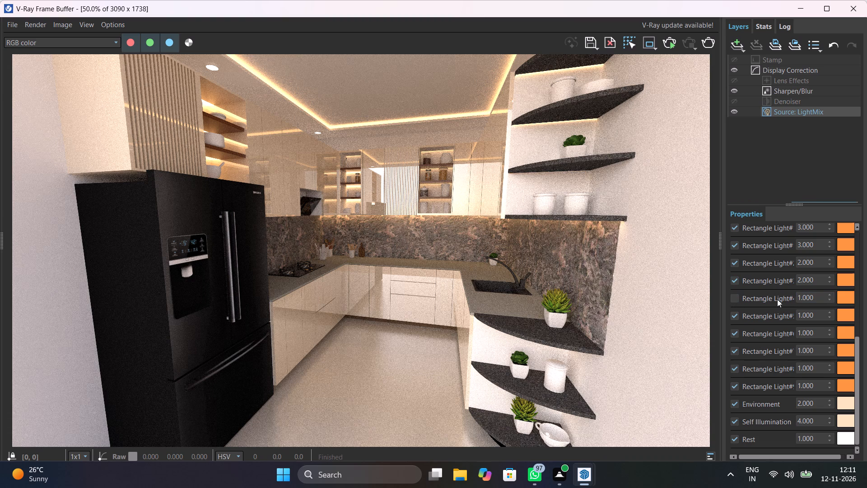
pyautogui.click(736, 299)
pyautogui.moveTo(818, 298); pyautogui.dragTo(774, 300)
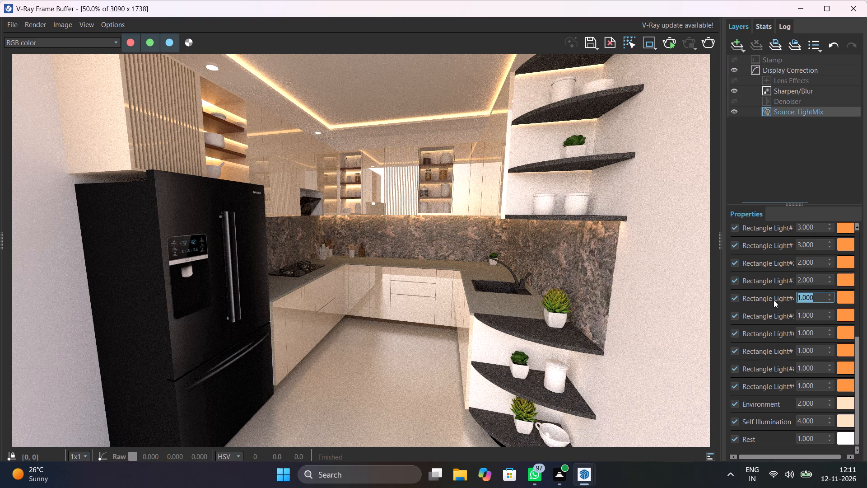
pyautogui.press('2')
pyautogui.press('Return')
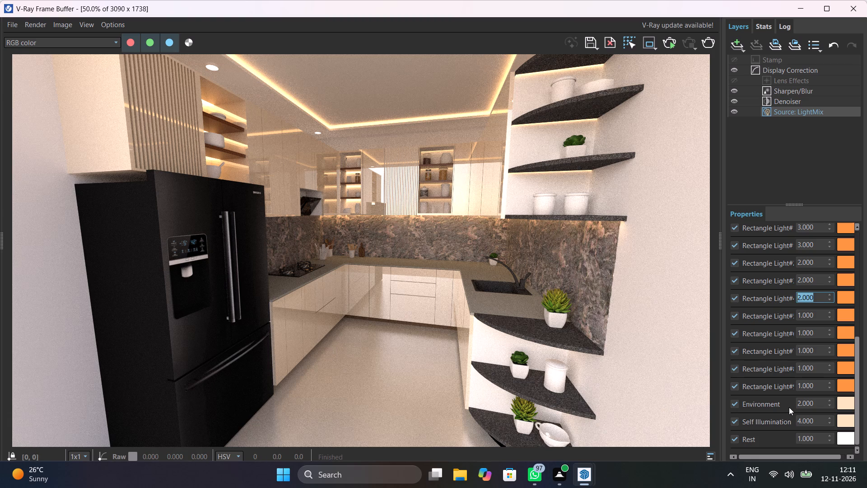
# Check the effect of the third rectangle light above Environment and of the first rectangle light by switching each off and on.
pyautogui.click(733, 350)
pyautogui.click(733, 350)
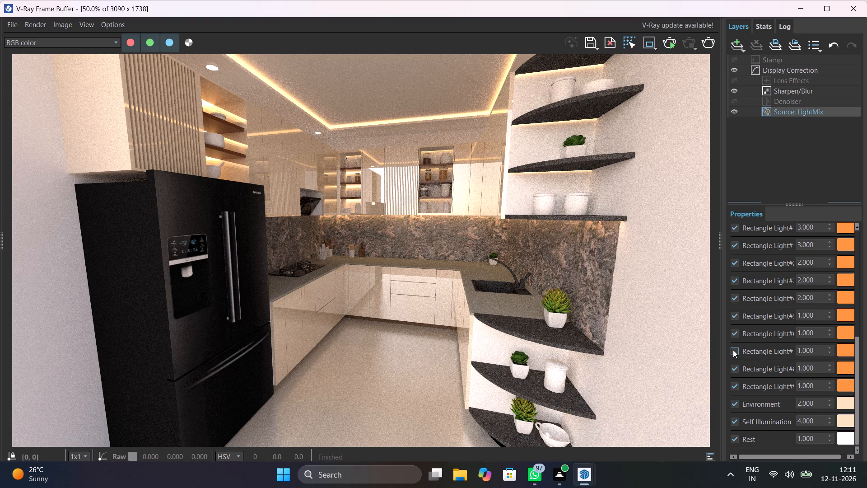
pyautogui.scroll(7, 762, 316)
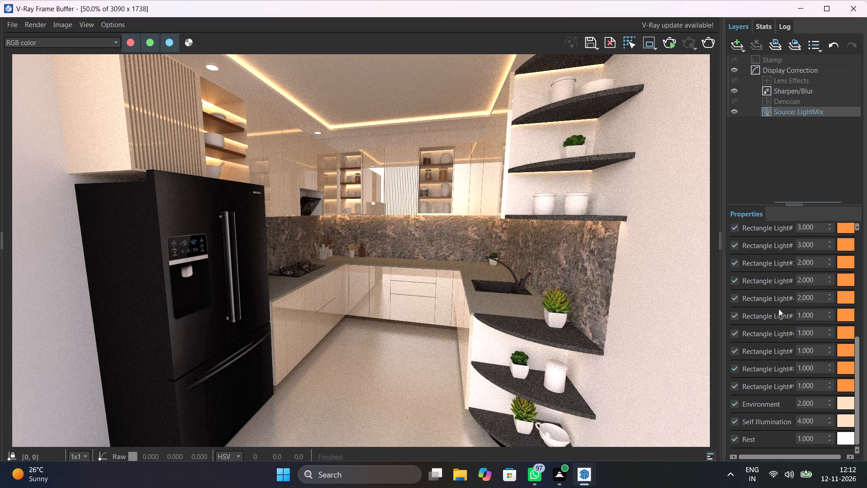
pyautogui.scroll(2, 778, 309)
pyautogui.moveTo(858, 344); pyautogui.dragTo(858, 323)
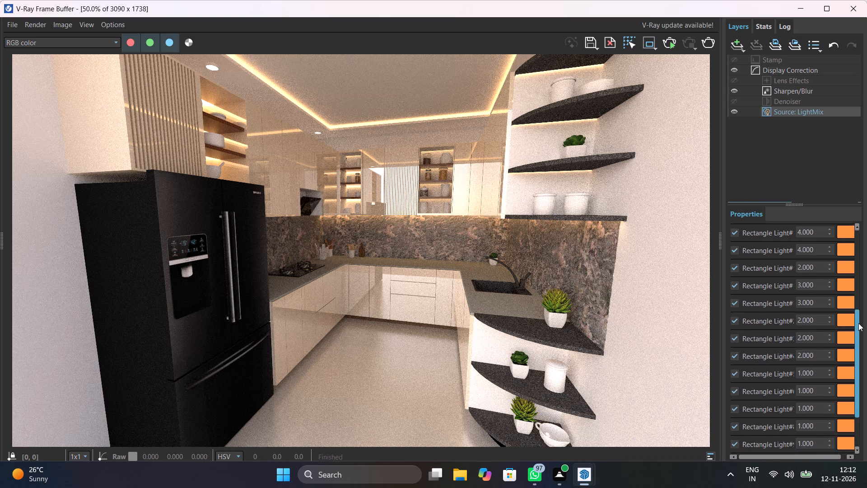
pyautogui.moveTo(858, 323); pyautogui.dragTo(866, 249)
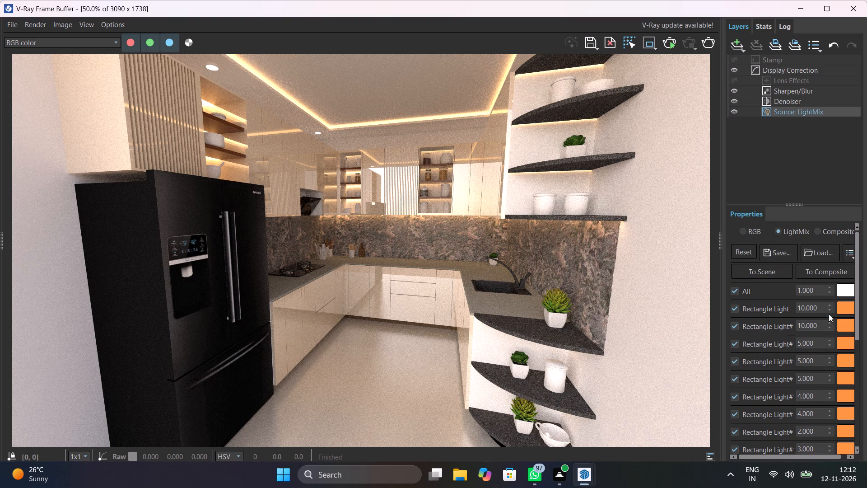
pyautogui.moveTo(824, 306); pyautogui.dragTo(772, 308)
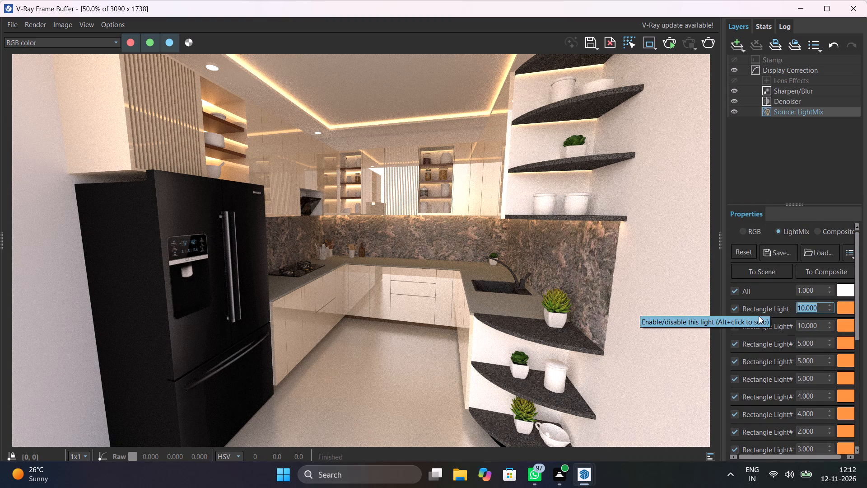
pyautogui.click(735, 308)
pyautogui.click(735, 308)
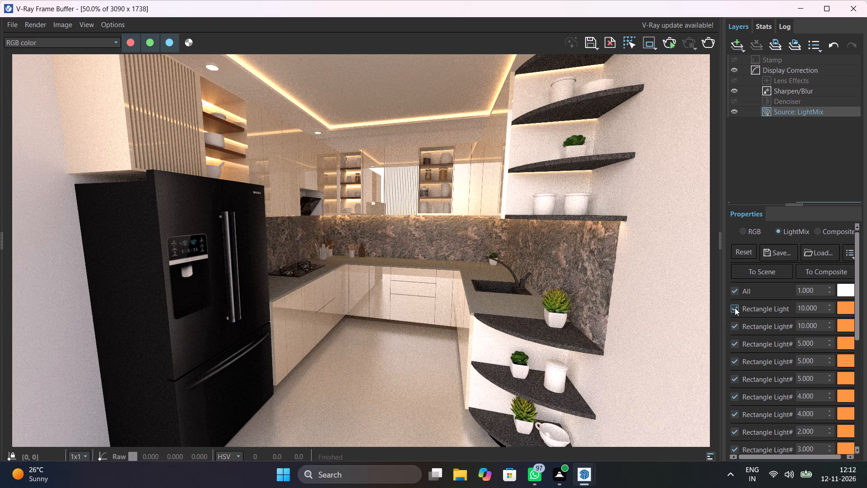
pyautogui.click(735, 308)
pyautogui.click(735, 308)
# Check the Self Illumination contribution by switching it off and on, and switch off the Environment light in the LightMix.
pyautogui.scroll(-17, 735, 307)
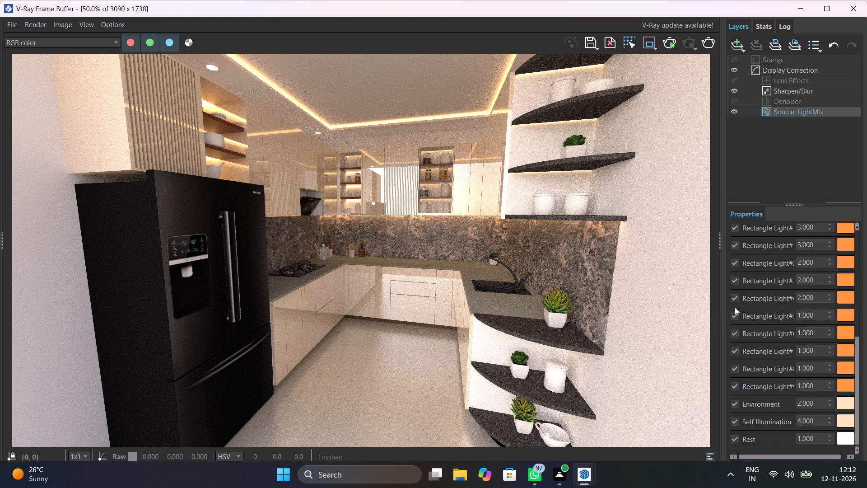
pyautogui.click(736, 423)
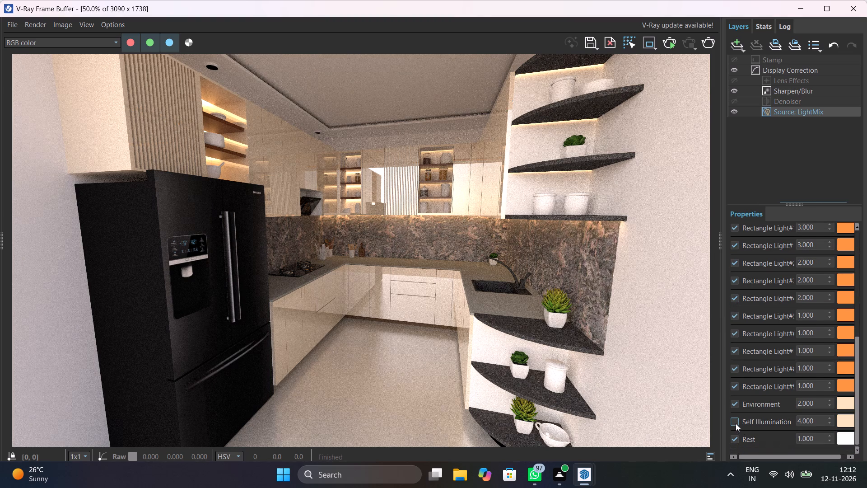
pyautogui.click(736, 423)
pyautogui.click(735, 405)
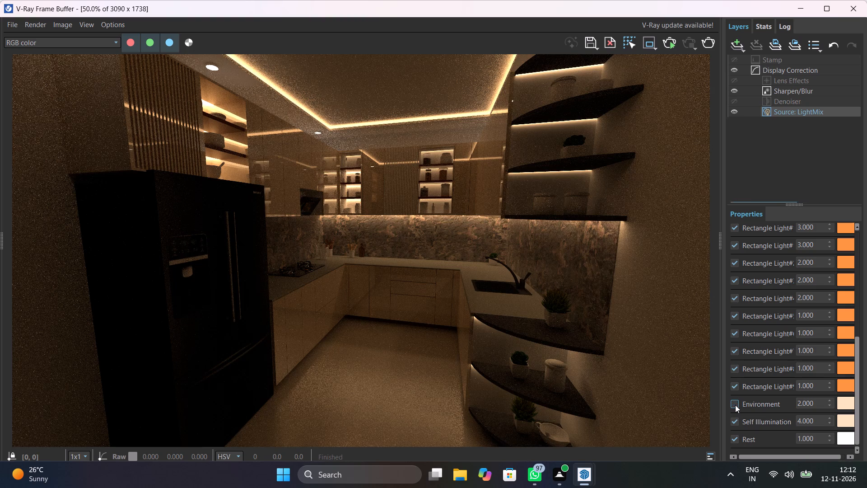
# Compare the first two rectangle lights by switching each off and on, and set the first one's LightMix intensity to 20.
pyautogui.scroll(14, 755, 325)
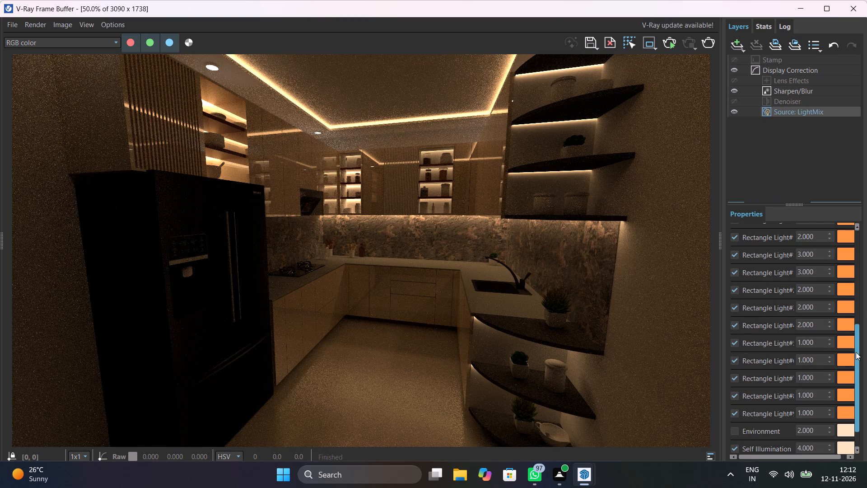
pyautogui.moveTo(855, 352); pyautogui.dragTo(863, 255)
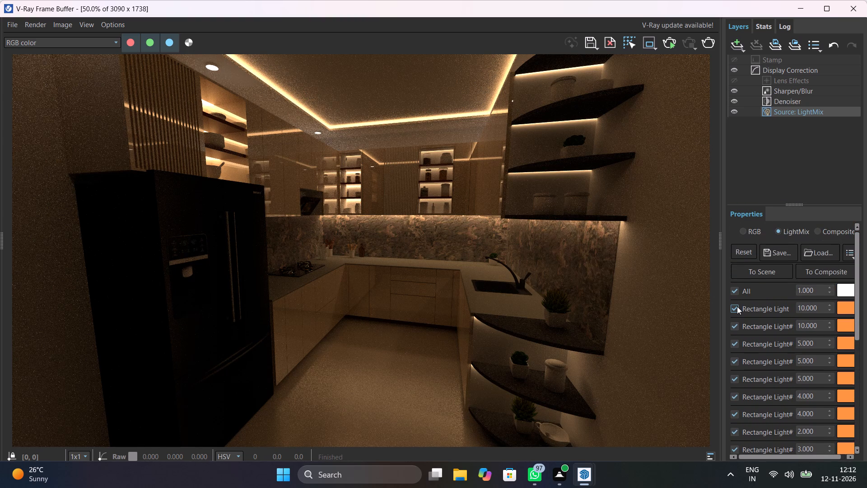
pyautogui.click(737, 306)
pyautogui.click(737, 306)
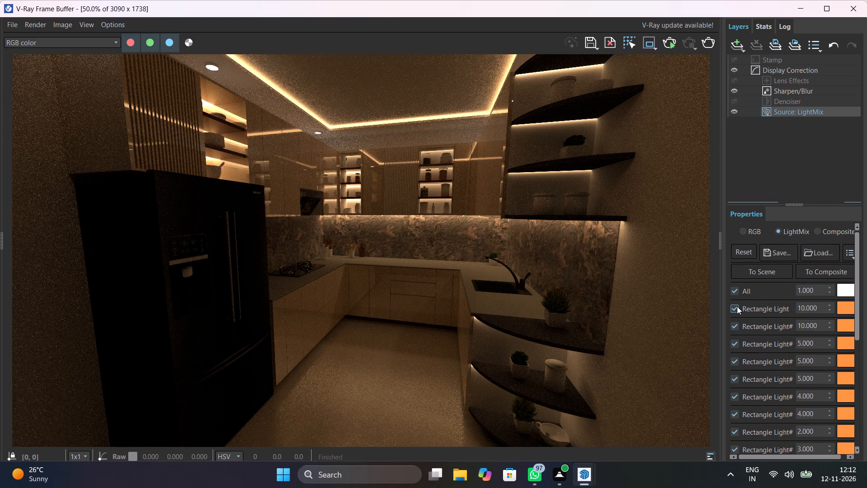
pyautogui.click(734, 324)
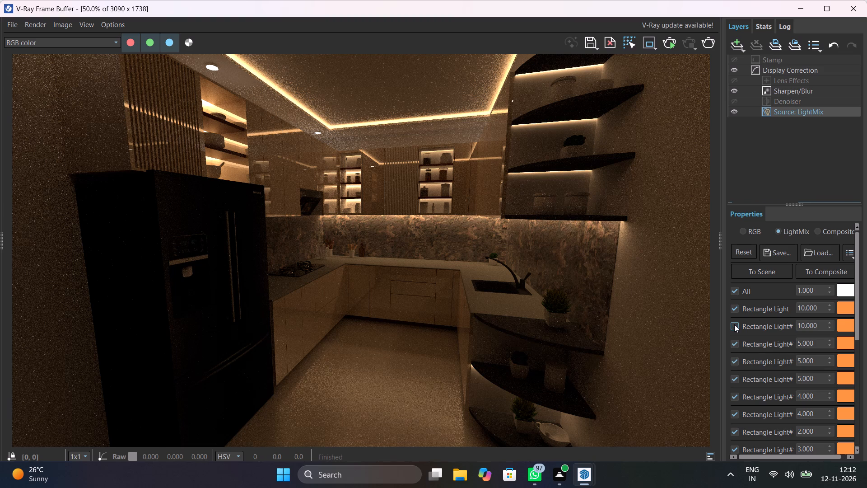
pyautogui.click(734, 324)
pyautogui.moveTo(825, 310); pyautogui.dragTo(805, 310)
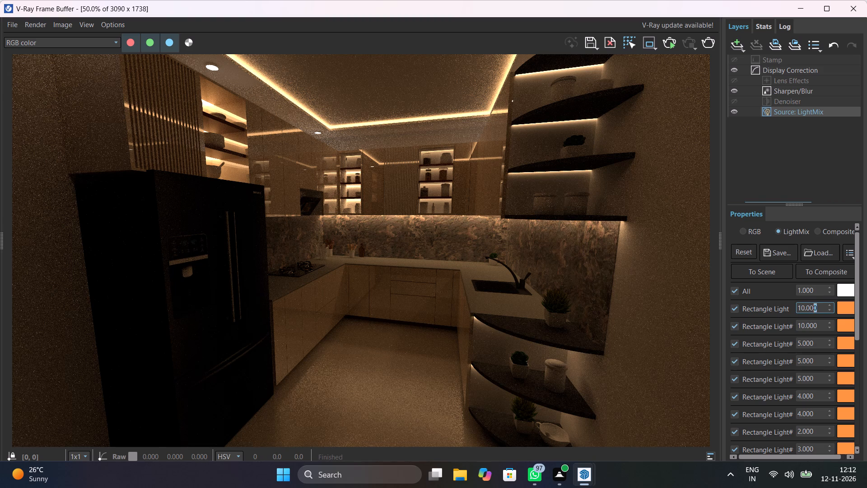
pyautogui.moveTo(805, 310); pyautogui.dragTo(782, 311)
pyautogui.write('20')
pyautogui.press('Return')
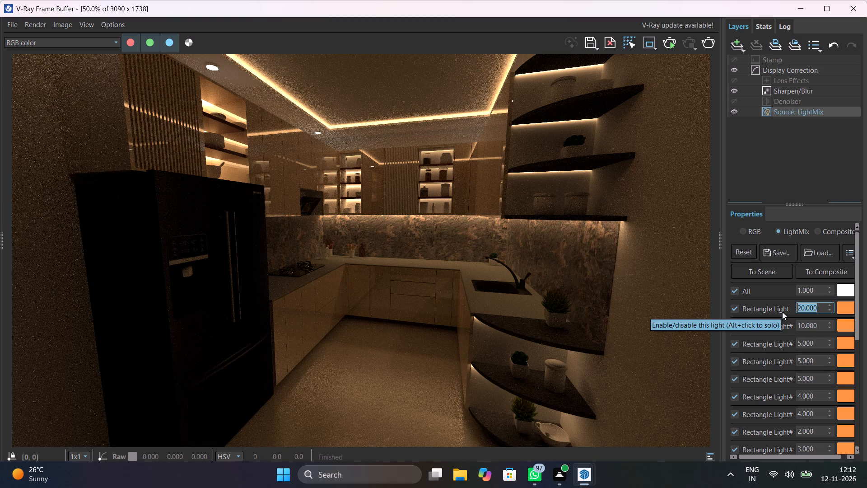
# Set the LightMix intensity of the second rectangle light in the list to 20.
pyautogui.moveTo(822, 325); pyautogui.dragTo(778, 332)
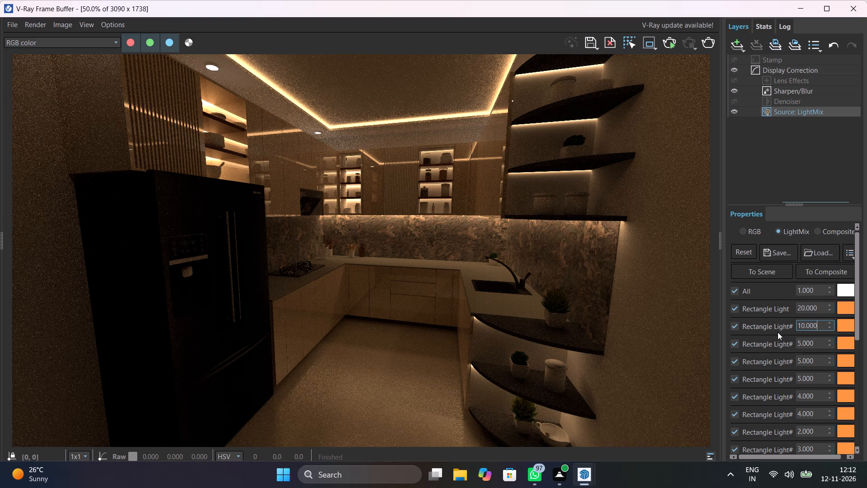
pyautogui.press('BackSpace')
pyautogui.press('BackSpace')
pyautogui.press('BackSpace')
pyautogui.press('BackSpace')
pyautogui.press('BackSpace')
pyautogui.press('BackSpace')
pyautogui.press('BackSpace')
pyautogui.press('BackSpace')
pyautogui.press('BackSpace')
pyautogui.press('BackSpace')
pyautogui.press('BackSpace')
pyautogui.press('BackSpace')
pyautogui.press('BackSpace')
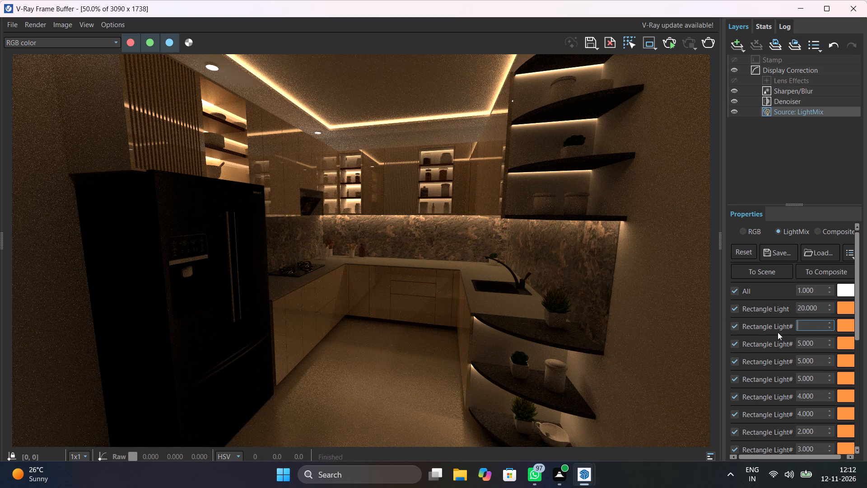
pyautogui.write('20')
pyautogui.press('Return')
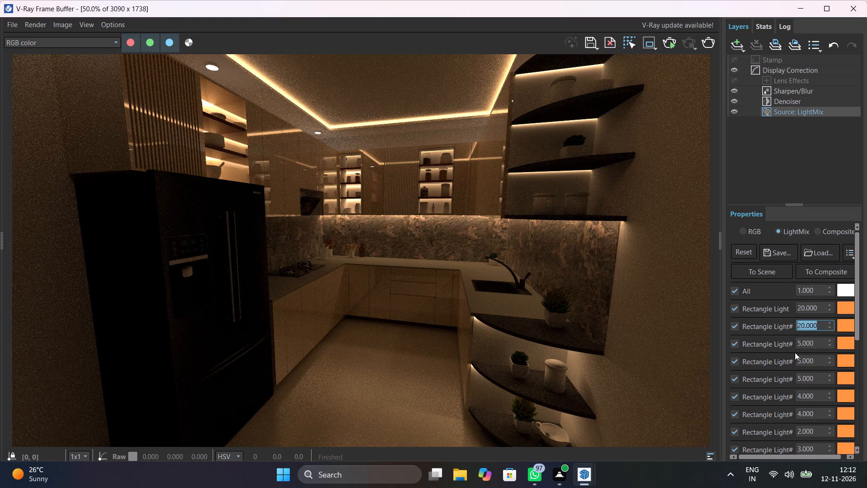
# Check the third rectangle light in the list by switching it off and on, and set its LightMix intensity to 3.
pyautogui.click(735, 344)
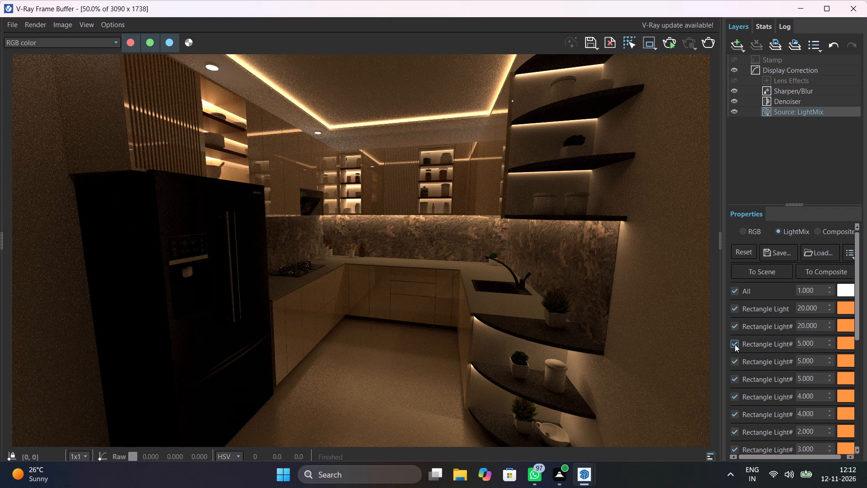
pyautogui.click(735, 344)
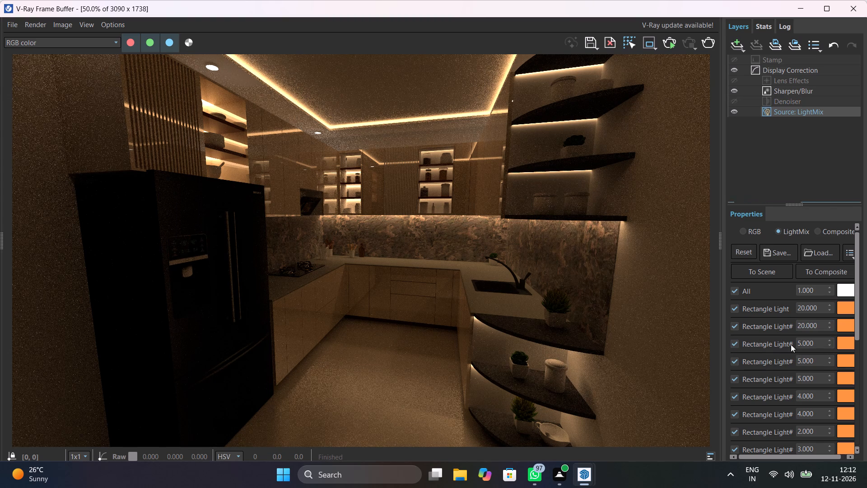
pyautogui.moveTo(820, 341); pyautogui.dragTo(781, 344)
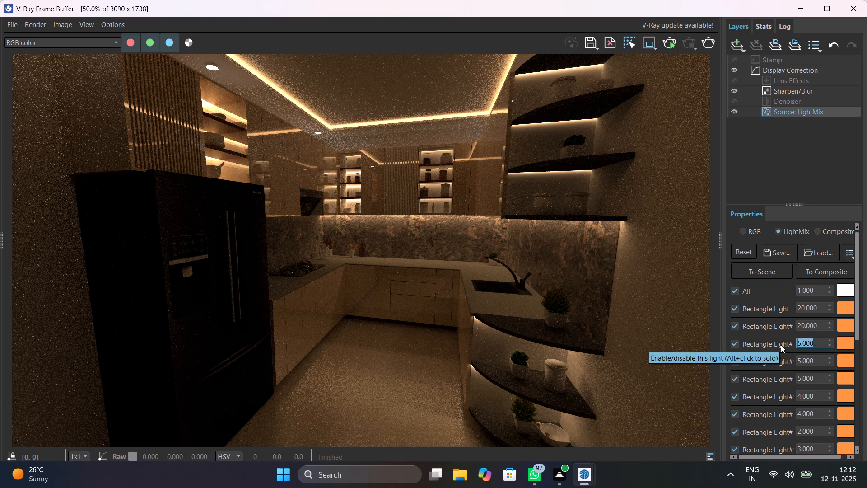
pyautogui.press('3')
pyautogui.press('Return')
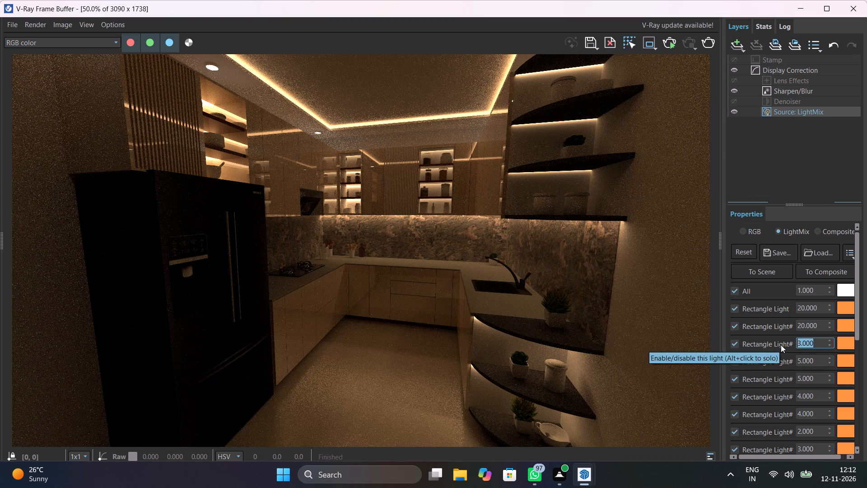
# Check the fourth rectangle light in the list by switching it off and on, and set its LightMix intensity to 3.
pyautogui.click(738, 362)
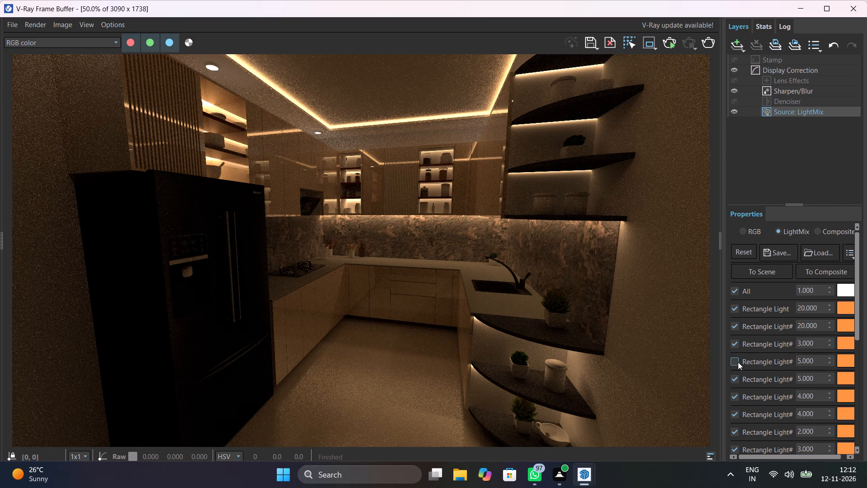
pyautogui.click(738, 362)
pyautogui.moveTo(817, 361); pyautogui.dragTo(768, 363)
pyautogui.press('3')
pyautogui.press('Return')
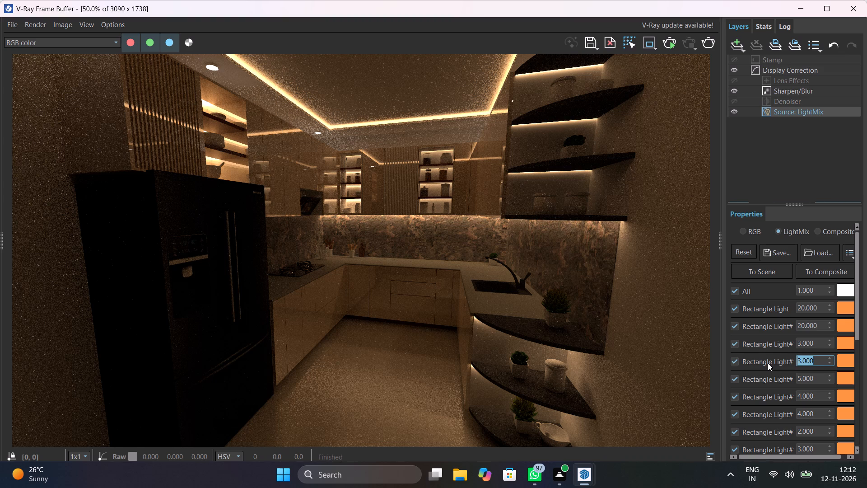
# Check the fifth rectangle light in the list by switching it off and on, and set its LightMix intensity to 3.
pyautogui.click(731, 381)
pyautogui.click(731, 381)
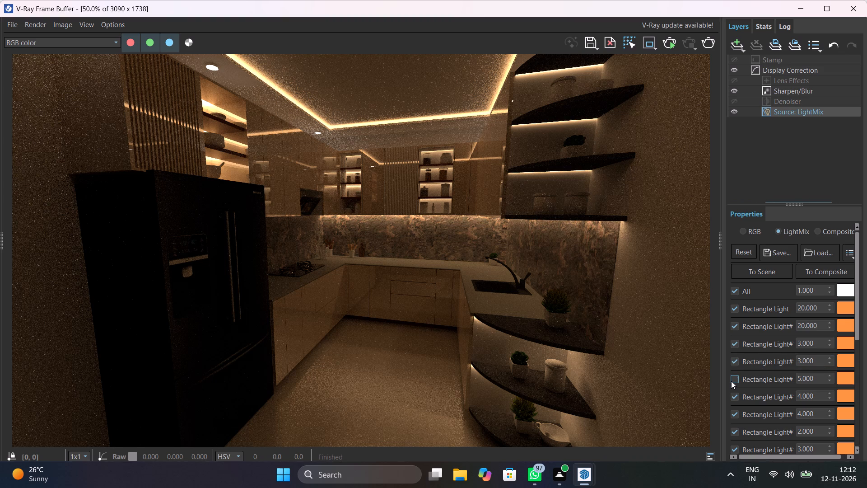
pyautogui.moveTo(818, 376); pyautogui.dragTo(792, 376)
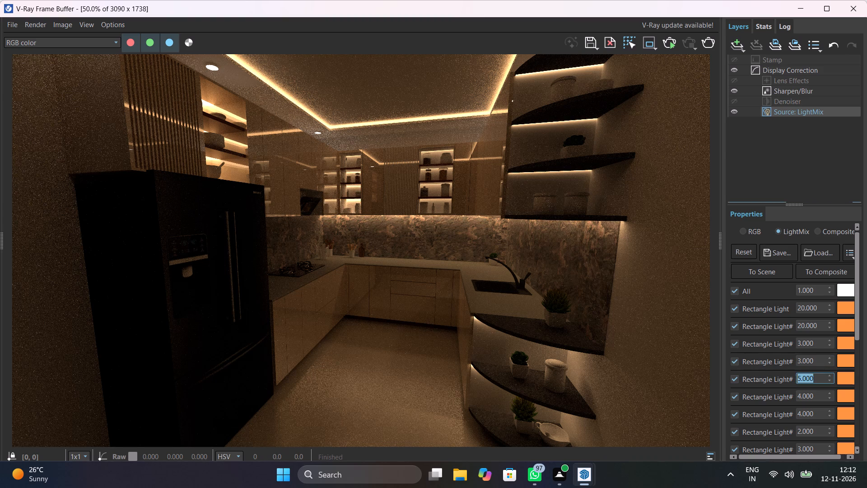
pyautogui.moveTo(792, 376); pyautogui.dragTo(789, 376)
pyautogui.press('3')
pyautogui.press('Return')
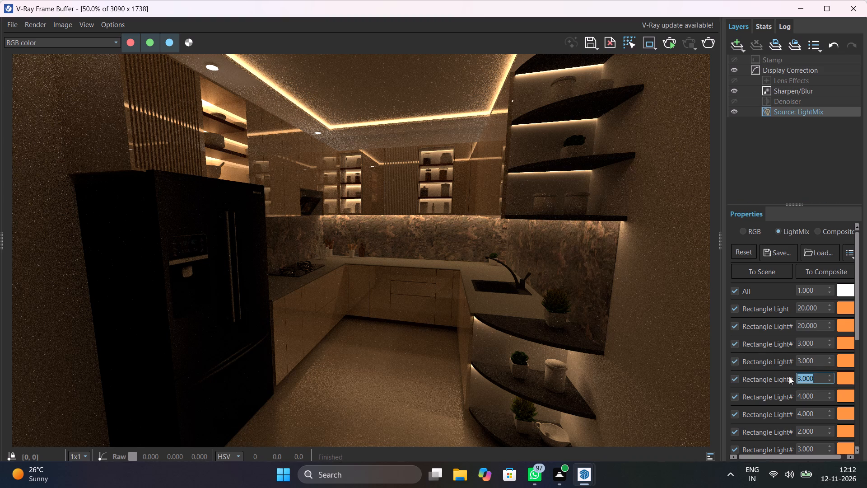
# Check the sixth rectangle light in the list by switching it off and on, and set its LightMix intensity to 3.
pyautogui.click(732, 396)
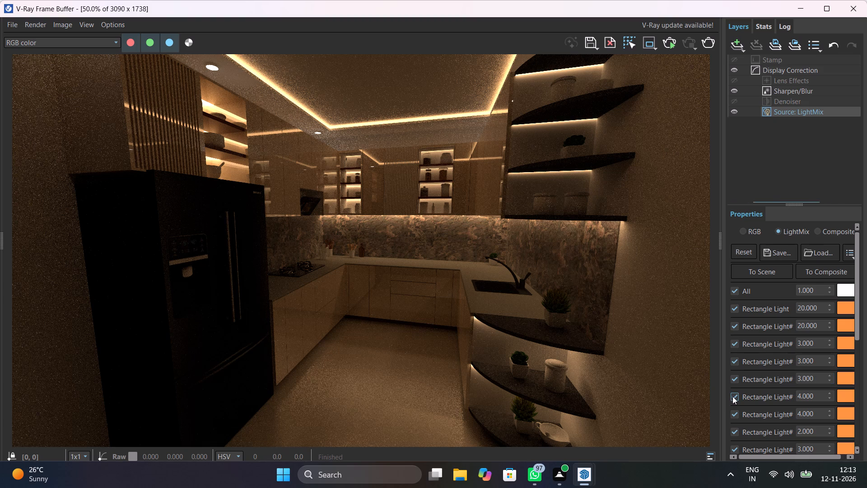
pyautogui.click(732, 396)
pyautogui.moveTo(825, 394); pyautogui.dragTo(781, 395)
pyautogui.press('3')
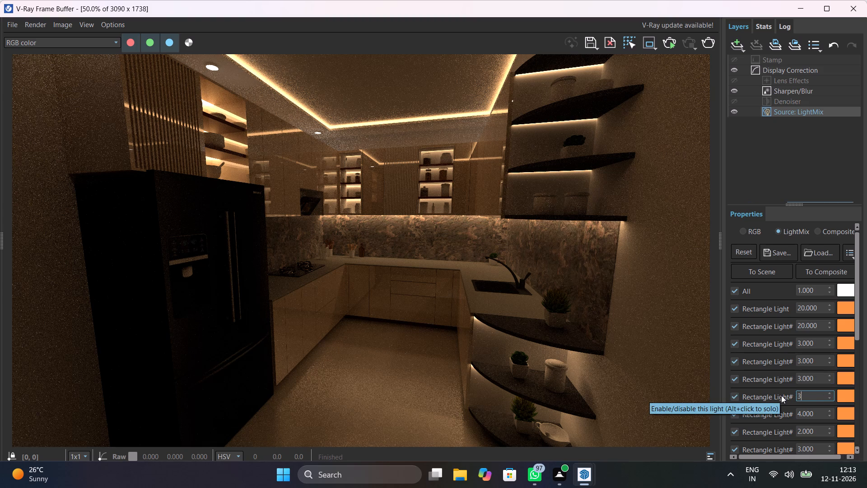
pyautogui.press('Return')
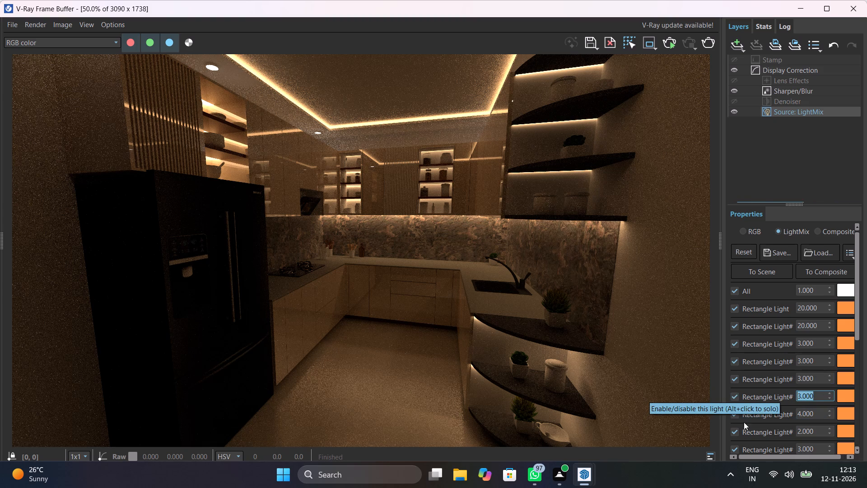
# Check the seventh rectangle light in the list by switching it off and on, and set its LightMix intensity to 3.
pyautogui.click(734, 414)
pyautogui.click(734, 414)
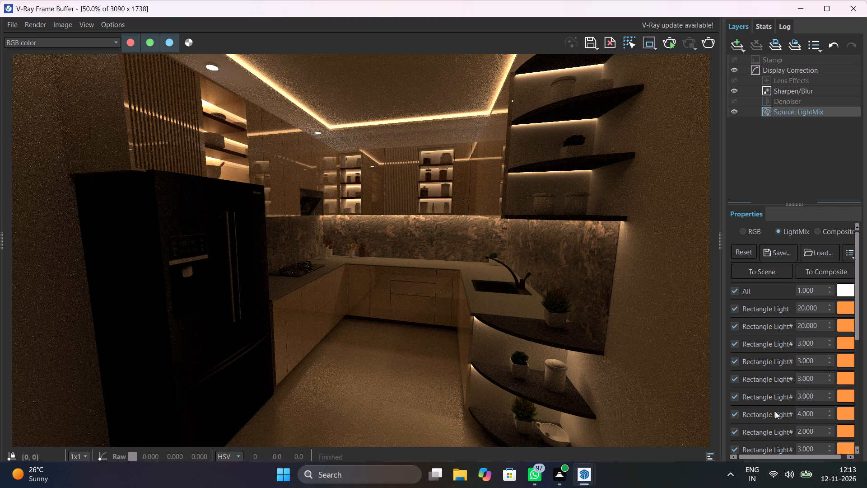
pyautogui.moveTo(816, 413); pyautogui.dragTo(764, 413)
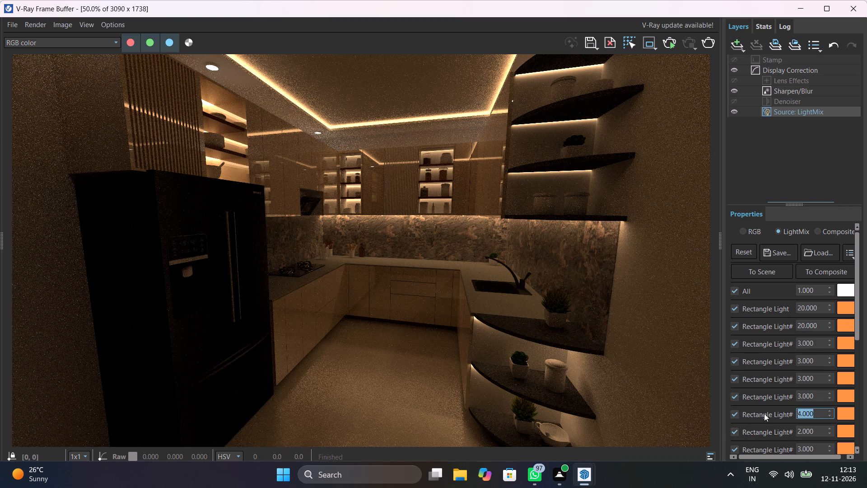
pyautogui.press('3')
pyautogui.press('Return')
# Check the eighth rectangle light in the list by switching it off and on, and set its LightMix intensity to 3.
pyautogui.scroll(-2, 764, 413)
pyautogui.click(734, 432)
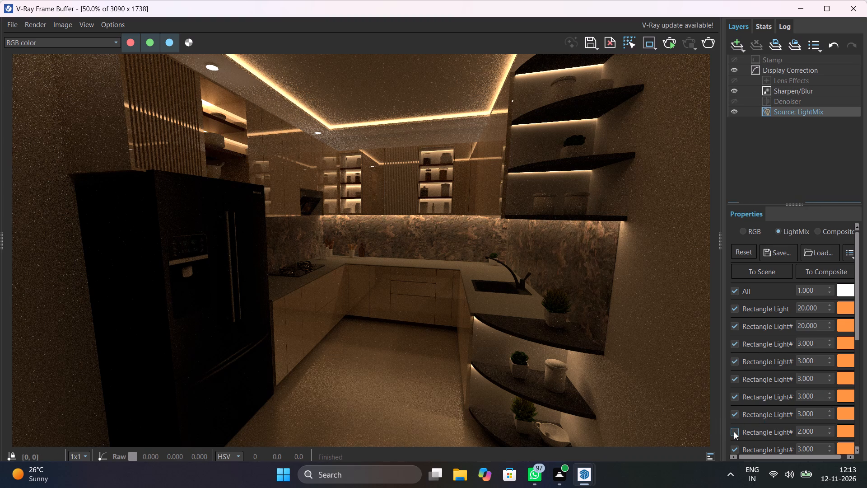
pyautogui.click(734, 432)
pyautogui.moveTo(820, 433); pyautogui.dragTo(771, 426)
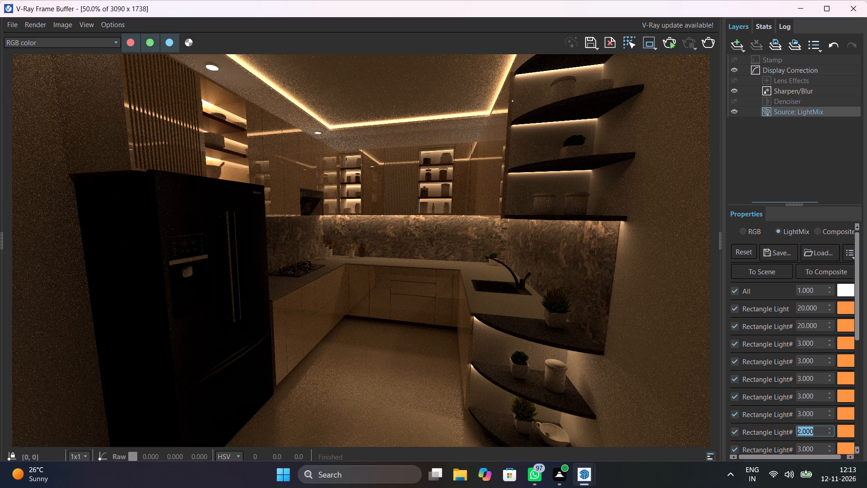
pyautogui.moveTo(771, 426); pyautogui.dragTo(769, 426)
pyautogui.press('3')
pyautogui.press('Return')
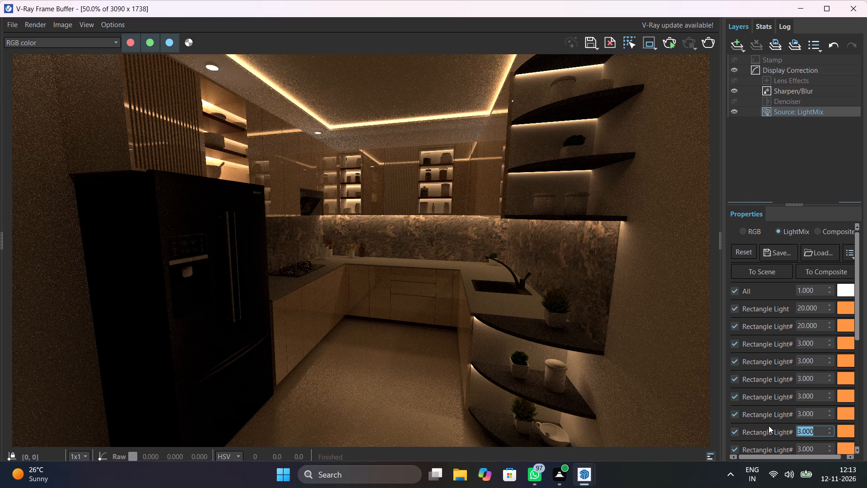
# Check the ninth to twelfth and fourteenth to sixteenth rectangle lights in the list by switching each one off and on.
pyautogui.scroll(-1, 769, 426)
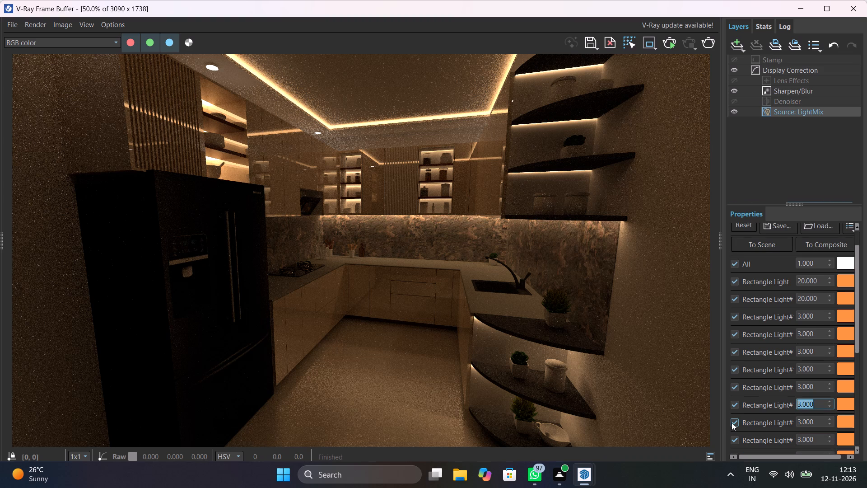
pyautogui.click(732, 422)
pyautogui.click(732, 422)
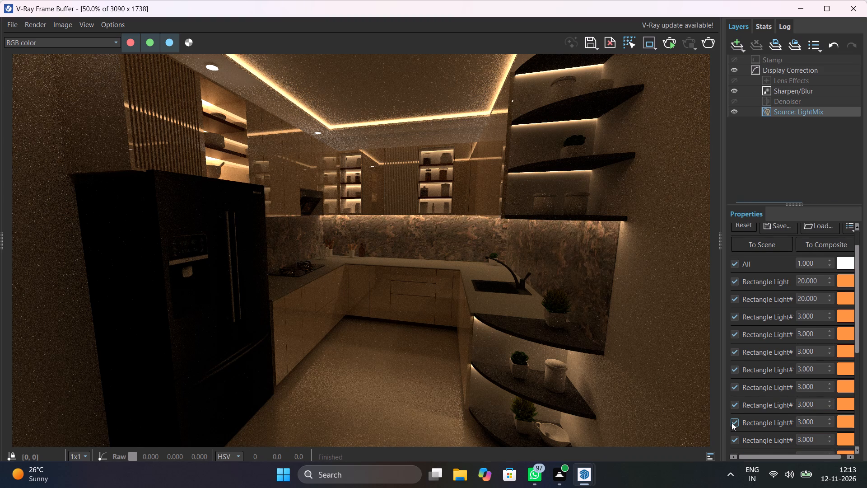
pyautogui.scroll(-1, 732, 422)
pyautogui.click(734, 413)
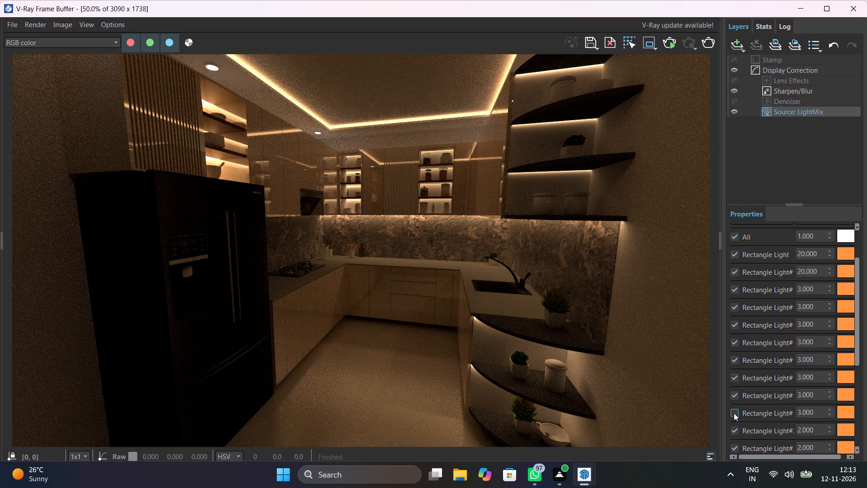
pyautogui.click(734, 413)
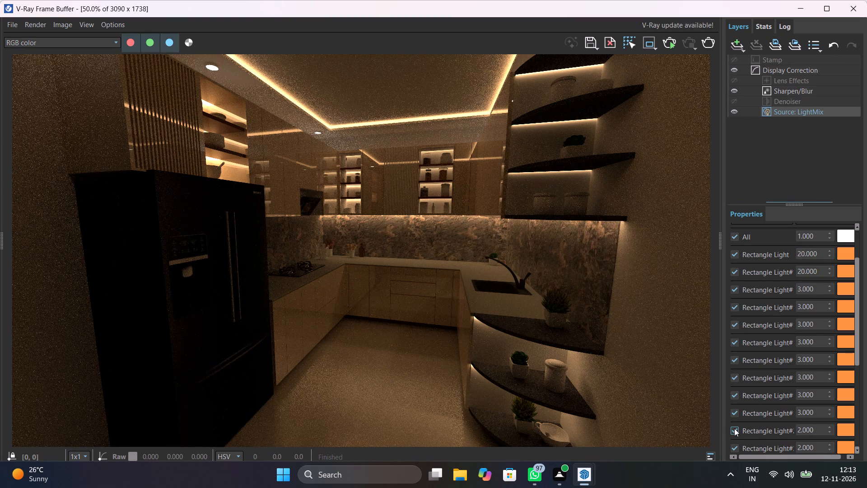
pyautogui.click(734, 428)
pyautogui.click(734, 428)
pyautogui.click(734, 447)
pyautogui.click(735, 446)
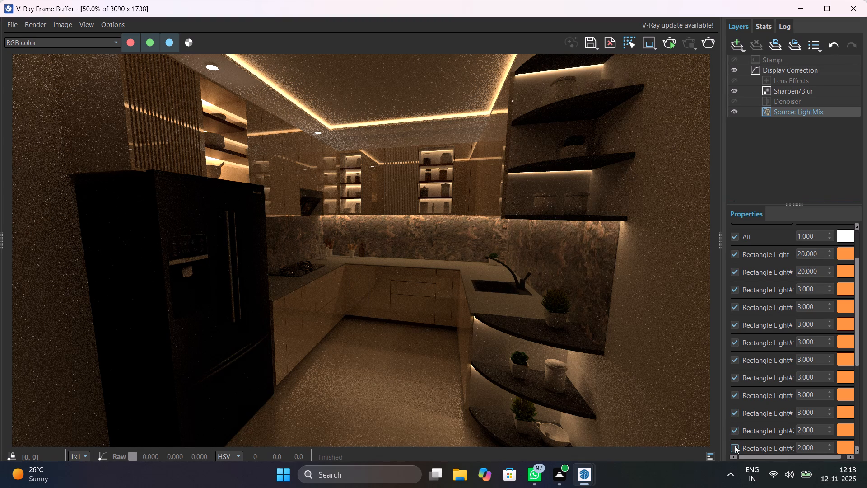
pyautogui.scroll(-3, 735, 445)
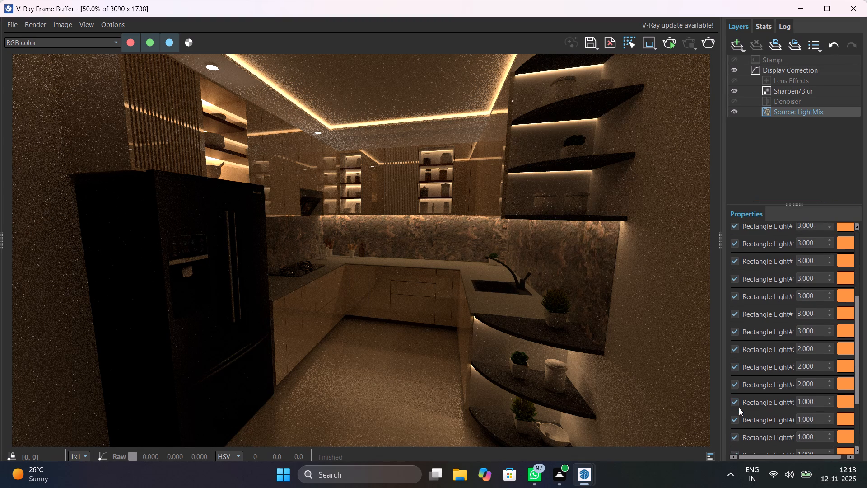
pyautogui.click(735, 403)
pyautogui.click(735, 403)
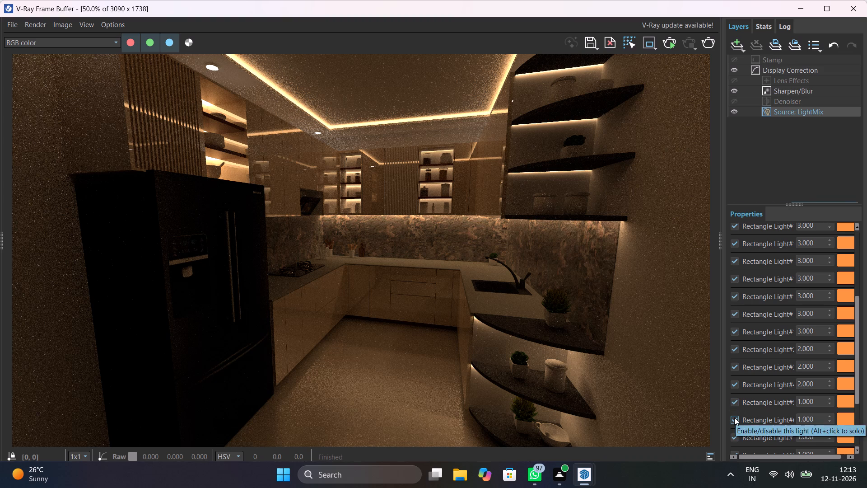
pyautogui.click(734, 418)
pyautogui.click(734, 418)
pyautogui.click(734, 435)
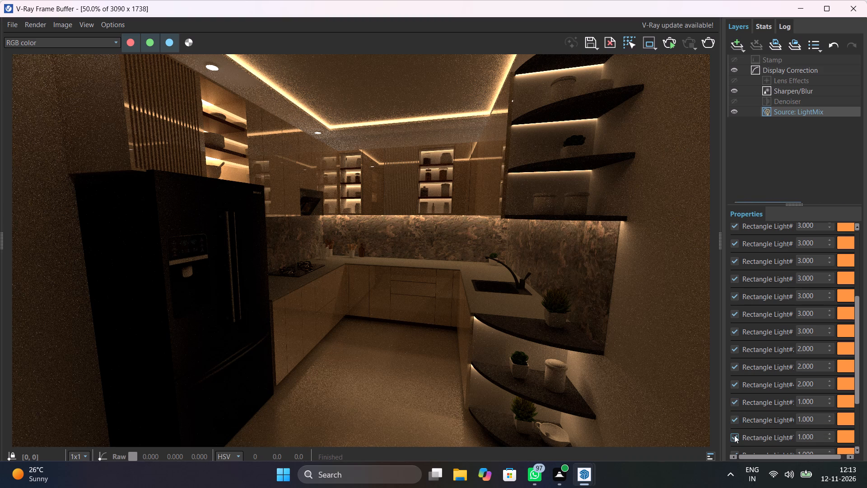
pyautogui.click(734, 435)
# Switch the Environment light back on and set its LightMix intensity to 1.
pyautogui.scroll(-11, 755, 408)
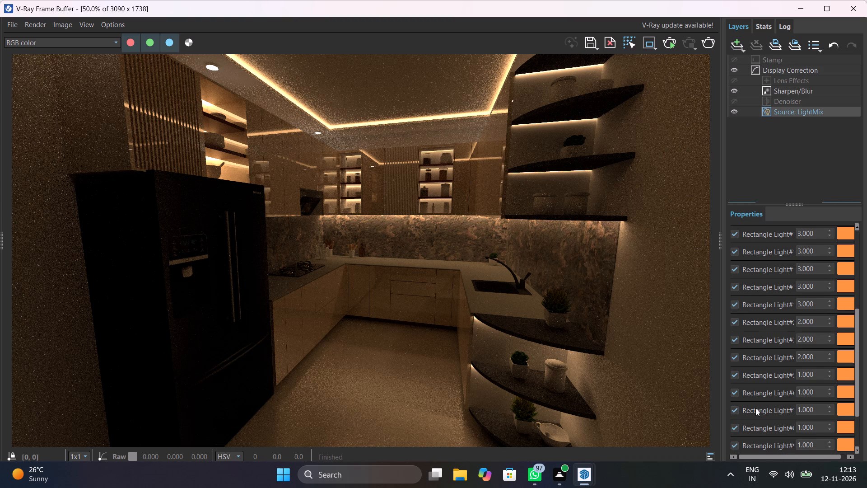
pyautogui.scroll(-4, 755, 408)
pyautogui.scroll(-11, 802, 422)
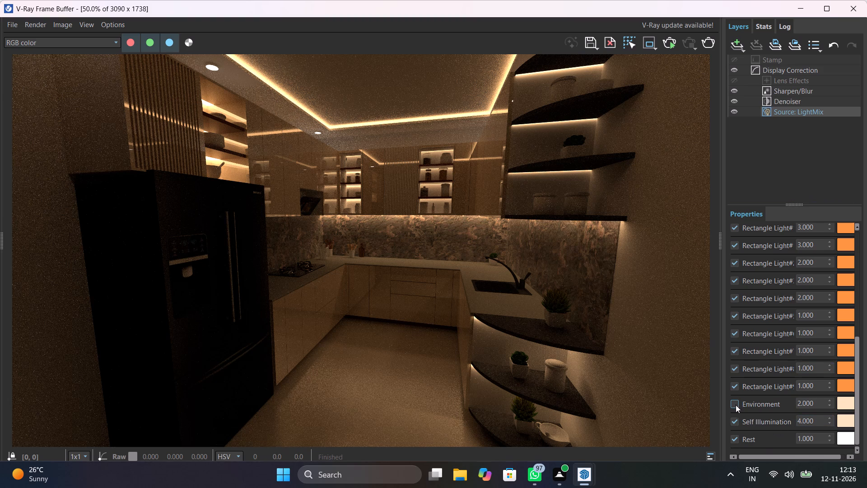
pyautogui.click(735, 404)
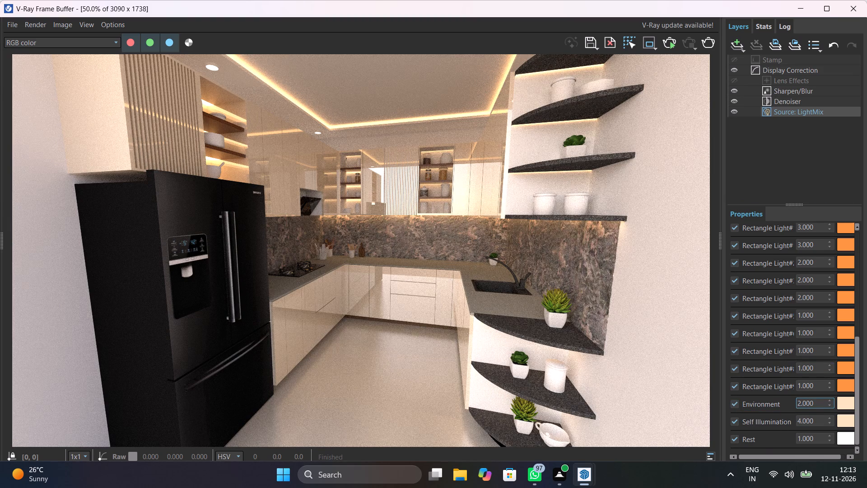
pyautogui.moveTo(816, 403); pyautogui.dragTo(782, 405)
pyautogui.press('1')
pyautogui.press('Return')
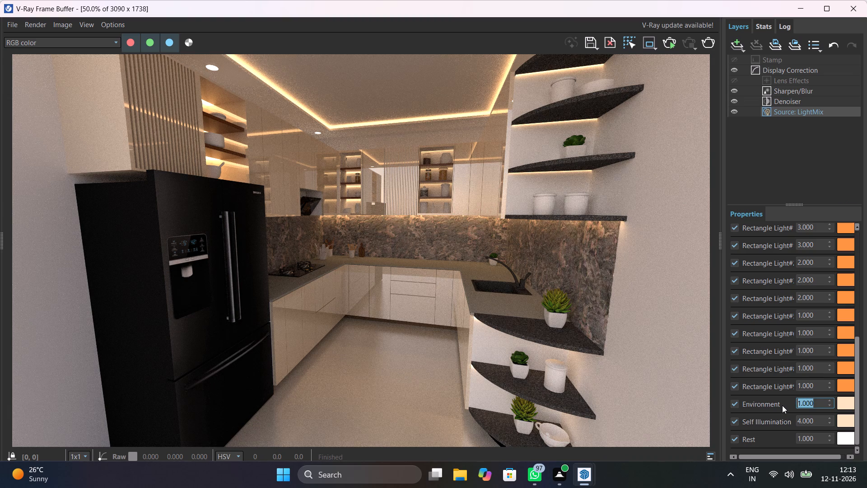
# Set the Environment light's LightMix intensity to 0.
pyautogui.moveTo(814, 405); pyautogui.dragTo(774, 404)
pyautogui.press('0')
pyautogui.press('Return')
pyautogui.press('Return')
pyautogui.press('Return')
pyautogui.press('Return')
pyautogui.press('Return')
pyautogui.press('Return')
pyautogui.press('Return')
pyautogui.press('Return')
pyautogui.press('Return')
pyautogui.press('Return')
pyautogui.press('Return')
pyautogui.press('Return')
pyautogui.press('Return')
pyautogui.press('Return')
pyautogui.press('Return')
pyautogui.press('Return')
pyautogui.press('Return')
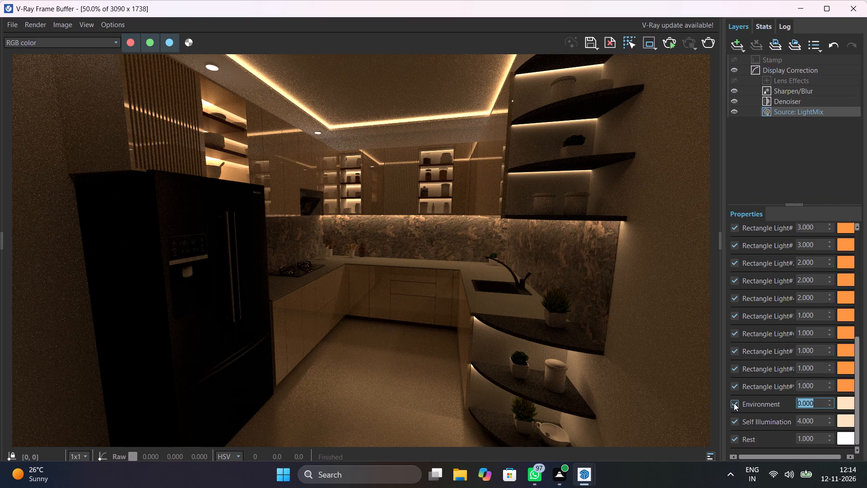
# Set the Environment light's LightMix colour temperature to 6500 K.
pyautogui.click(851, 404)
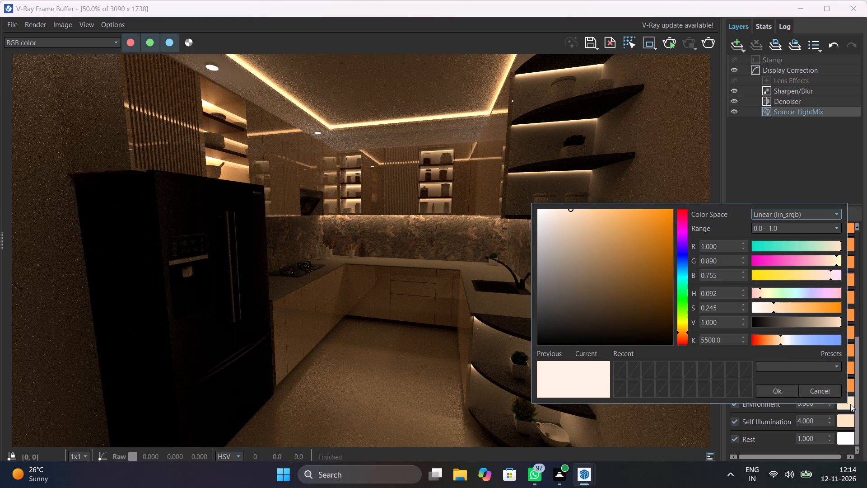
pyautogui.moveTo(726, 340); pyautogui.dragTo(662, 343)
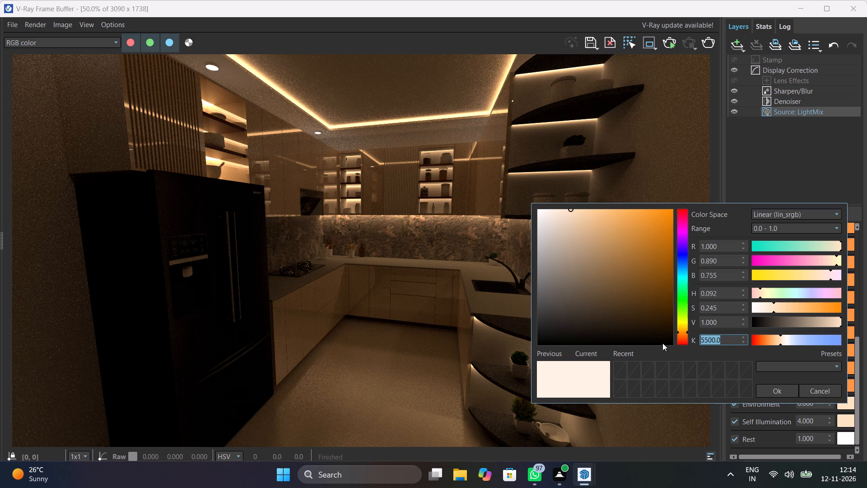
pyautogui.write('6500')
pyautogui.press('Return')
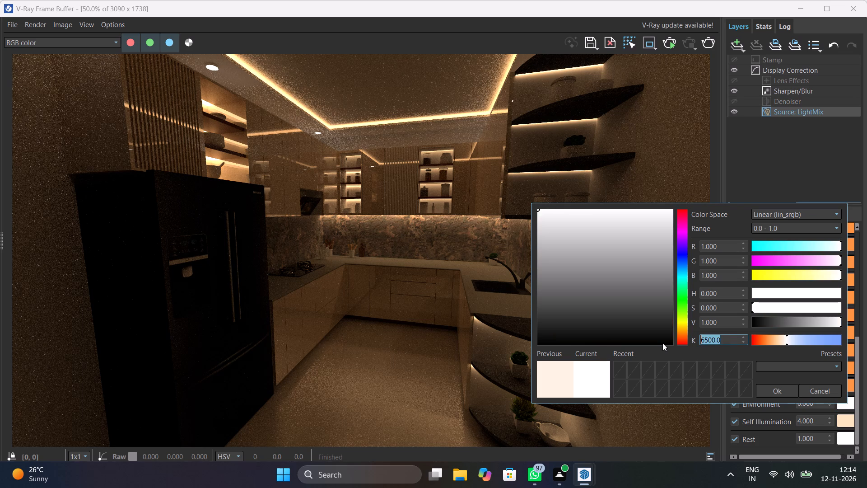
pyautogui.click(787, 387)
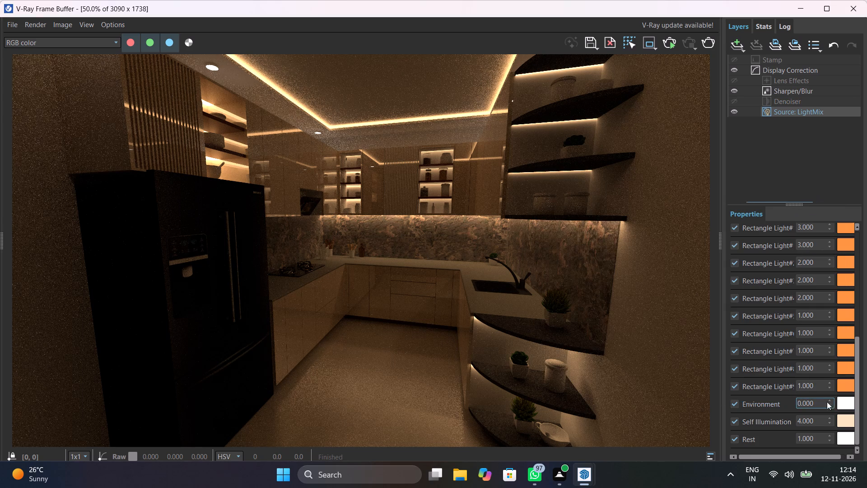
# Set the Environment light's LightMix intensity to 1.
pyautogui.moveTo(821, 404); pyautogui.dragTo(773, 400)
pyautogui.press('1')
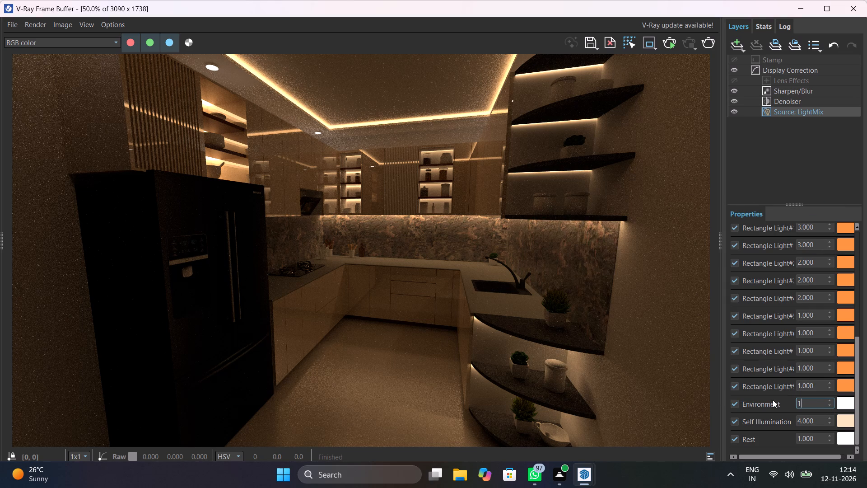
pyautogui.press('Return')
pyautogui.press('Return')
pyautogui.press('Return')
pyautogui.press('Return')
pyautogui.press('Return')
pyautogui.press('Return')
pyautogui.press('Return')
pyautogui.press('Return')
pyautogui.press('Return')
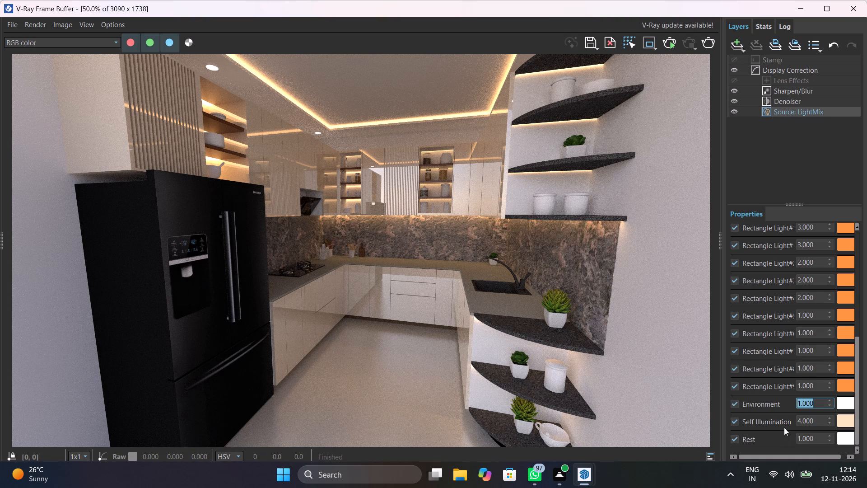
# Check the Self Illumination light by switching it off and on, and set its LightMix intensity to 3.
pyautogui.click(736, 420)
pyautogui.click(736, 420)
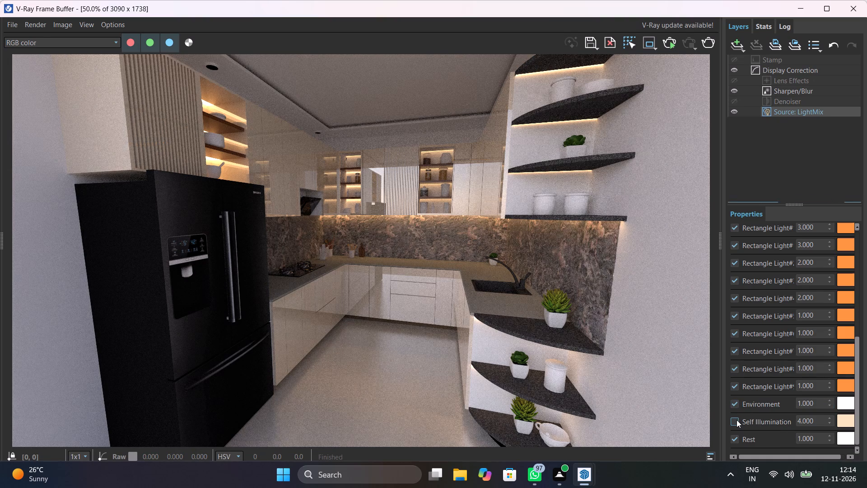
pyautogui.moveTo(819, 421); pyautogui.dragTo(814, 421)
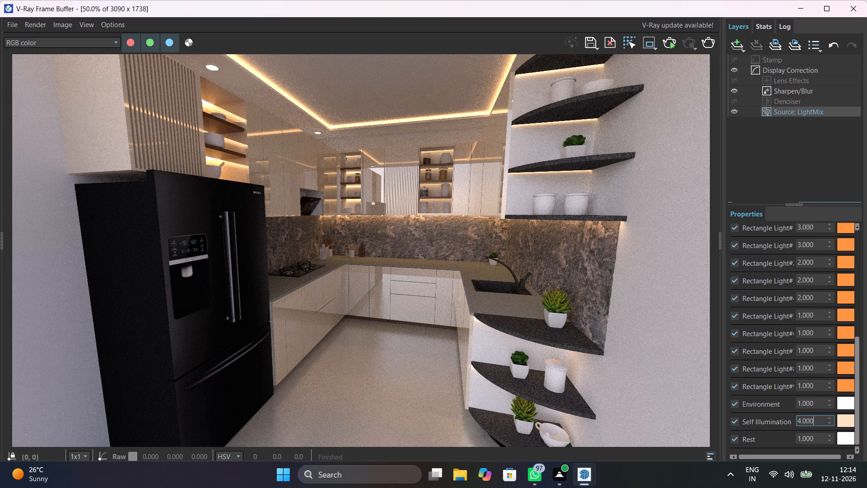
pyautogui.moveTo(814, 421); pyautogui.dragTo(792, 424)
pyautogui.press('3')
pyautogui.press('Return')
pyautogui.press('Return')
pyautogui.press('Return')
pyautogui.press('Return')
pyautogui.press('Return')
pyautogui.press('Return')
pyautogui.press('Return')
pyautogui.press('Return')
pyautogui.press('Return')
pyautogui.press('Return')
pyautogui.press('Return')
pyautogui.press('Return')
pyautogui.press('Return')
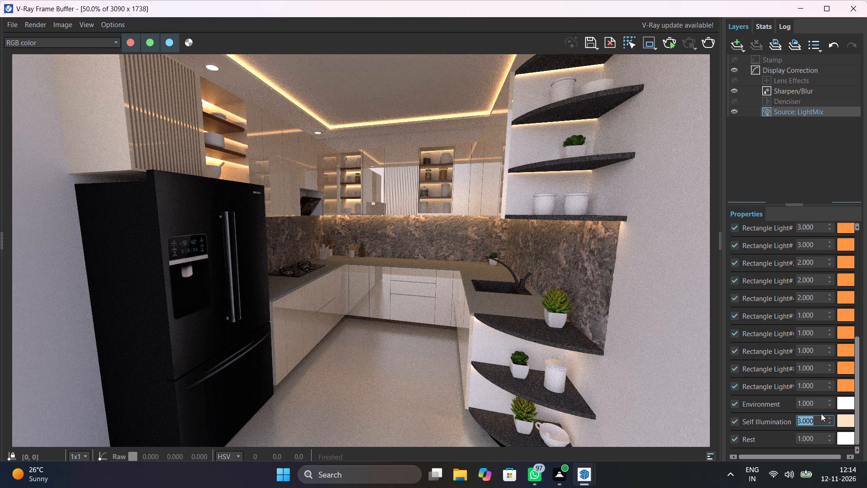
# Set the Self Illumination light's LightMix colour temperature to 6500 K.
pyautogui.click(843, 423)
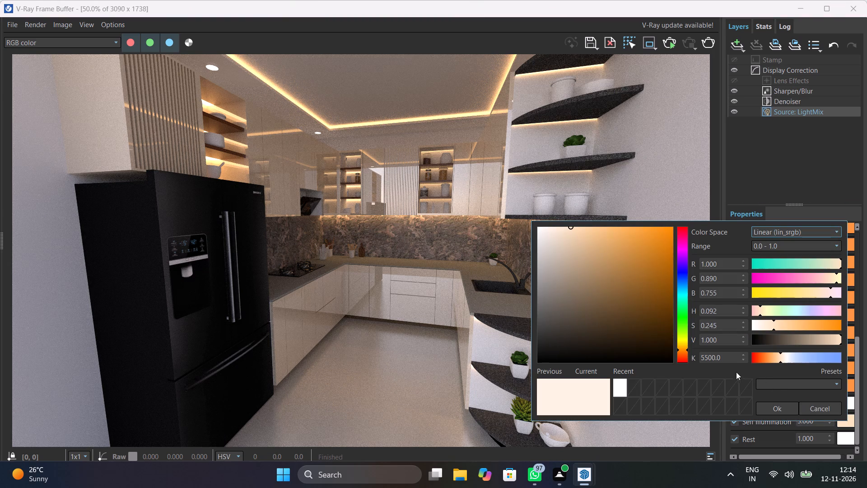
pyautogui.moveTo(732, 358); pyautogui.dragTo(689, 358)
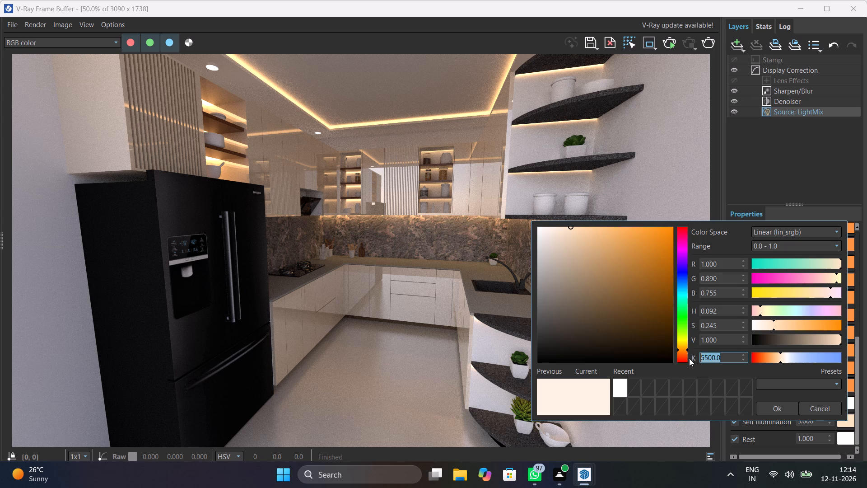
pyautogui.write('6500')
pyautogui.press('Return')
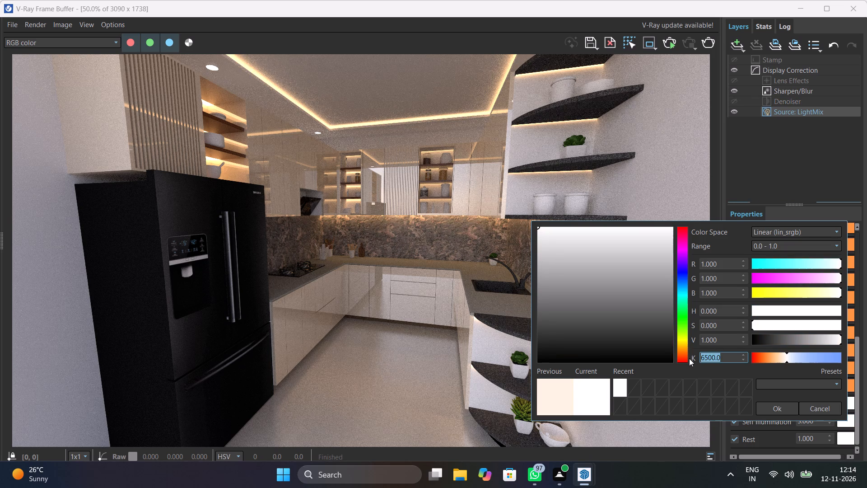
pyautogui.click(772, 406)
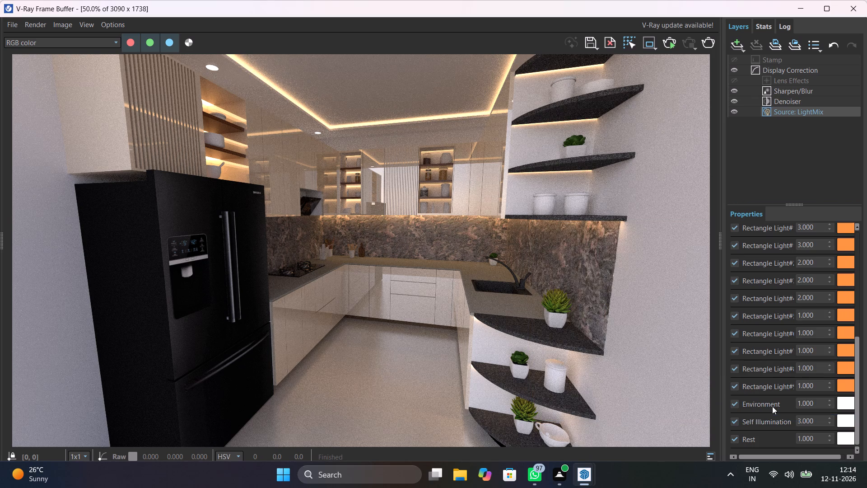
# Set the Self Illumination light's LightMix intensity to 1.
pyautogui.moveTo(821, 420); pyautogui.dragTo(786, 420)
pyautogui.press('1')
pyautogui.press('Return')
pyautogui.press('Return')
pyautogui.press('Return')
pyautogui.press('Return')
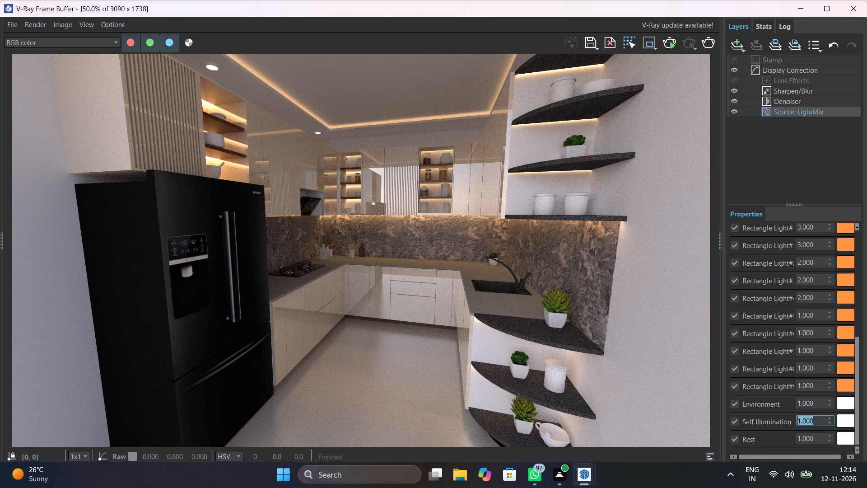
# Set the Self Illumination light's LightMix intensity to 2 and check the rendered kitchen.
pyautogui.moveTo(820, 420); pyautogui.dragTo(792, 422)
pyautogui.press('2')
pyautogui.press('Return')
pyautogui.press('Return')
pyautogui.press('Return')
pyautogui.press('Return')
pyautogui.press('Return')
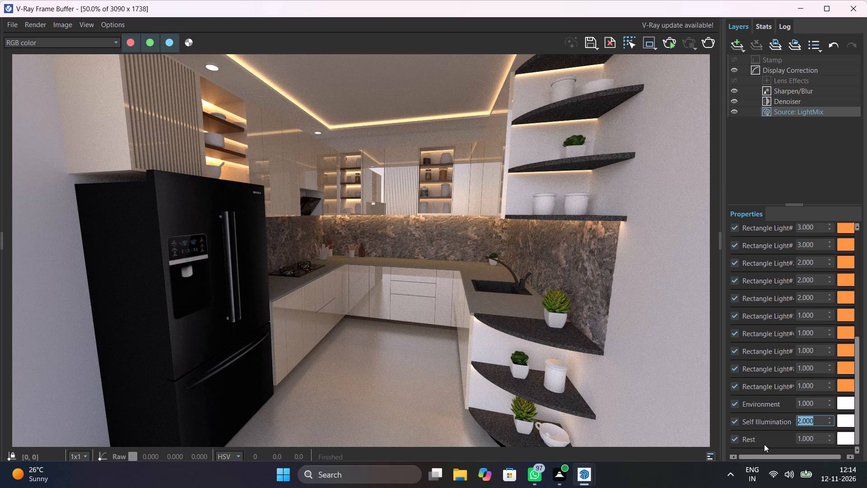
pyautogui.scroll(3, 422, 160)
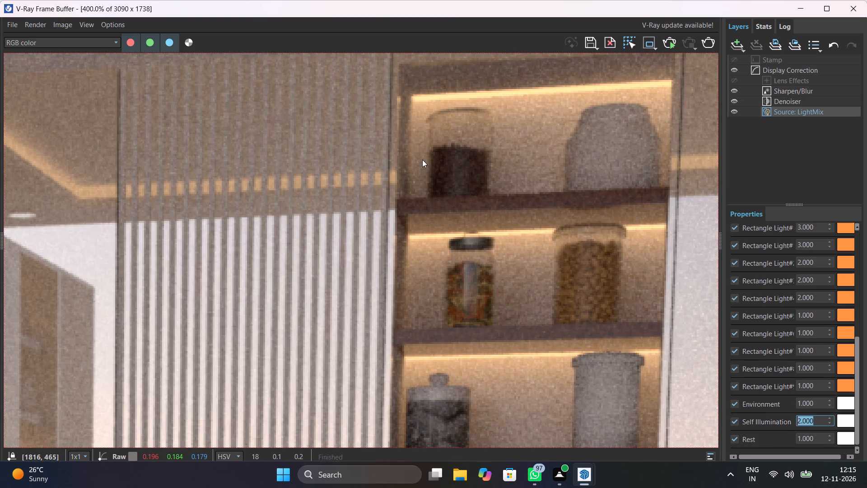
pyautogui.scroll(-3, 422, 160)
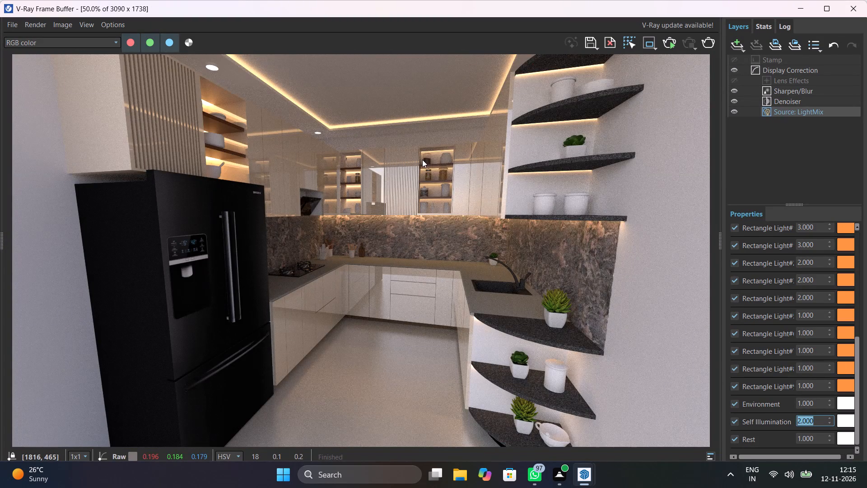
pyautogui.scroll(-1, 422, 160)
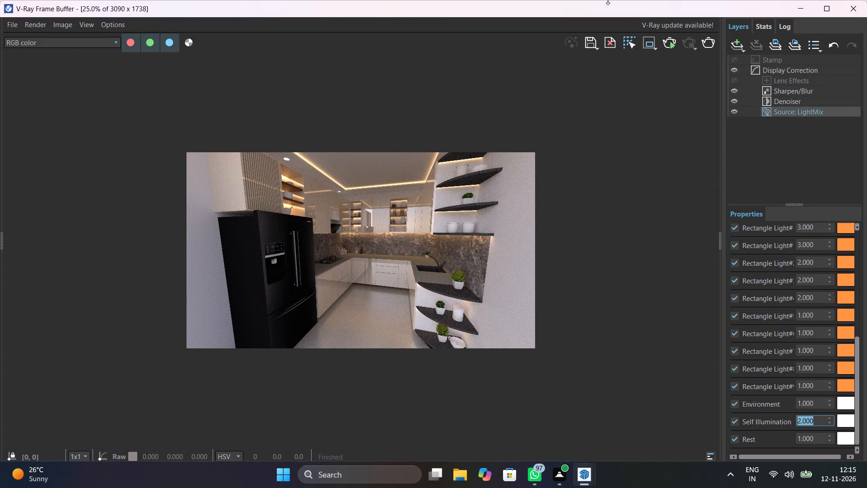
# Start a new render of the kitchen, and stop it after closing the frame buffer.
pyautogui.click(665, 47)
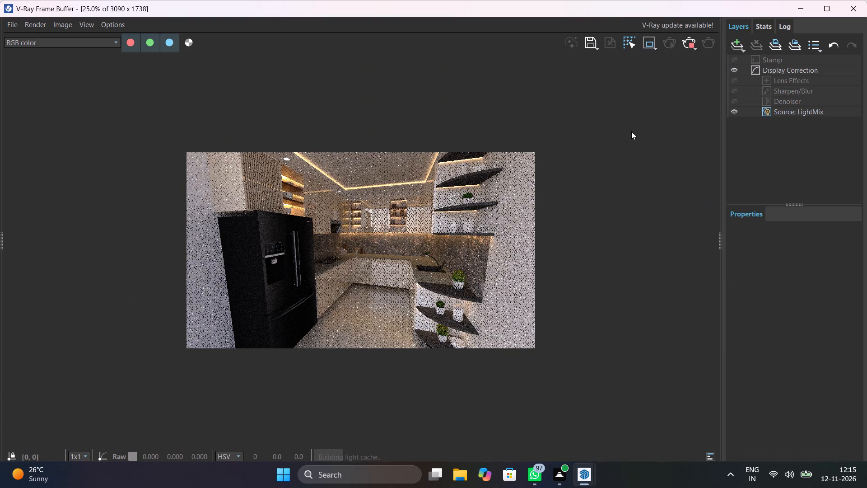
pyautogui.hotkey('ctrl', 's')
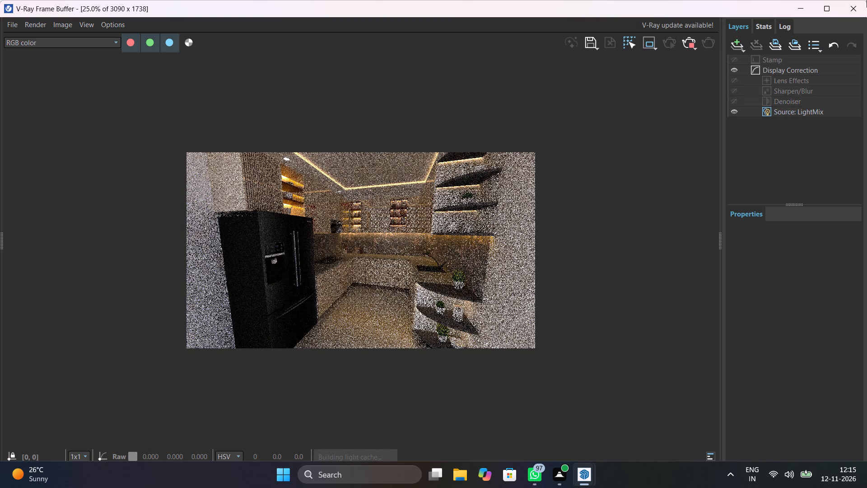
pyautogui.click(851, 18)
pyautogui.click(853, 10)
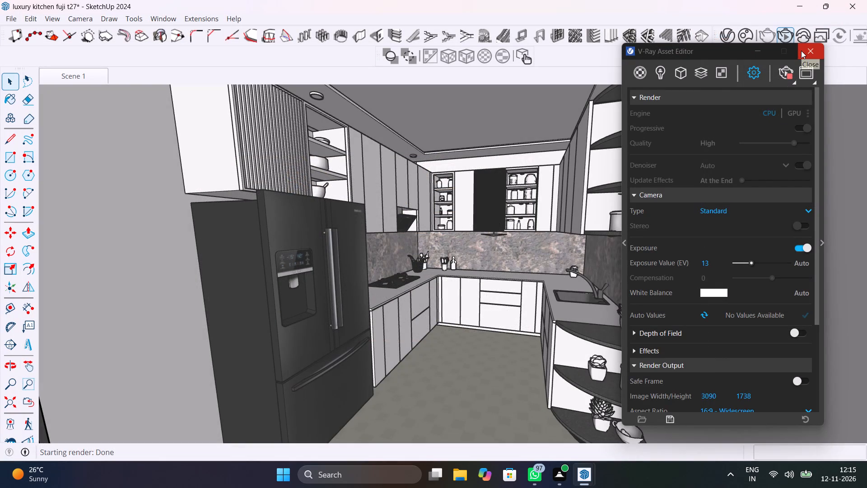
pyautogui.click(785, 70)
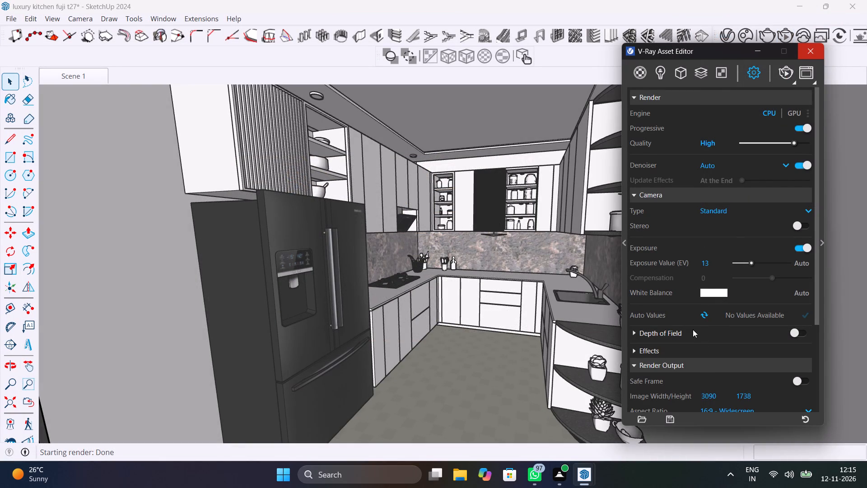
# Review the V-Ray render settings for camera effects and environment, and close the Asset Editor.
pyautogui.scroll(-1, 694, 361)
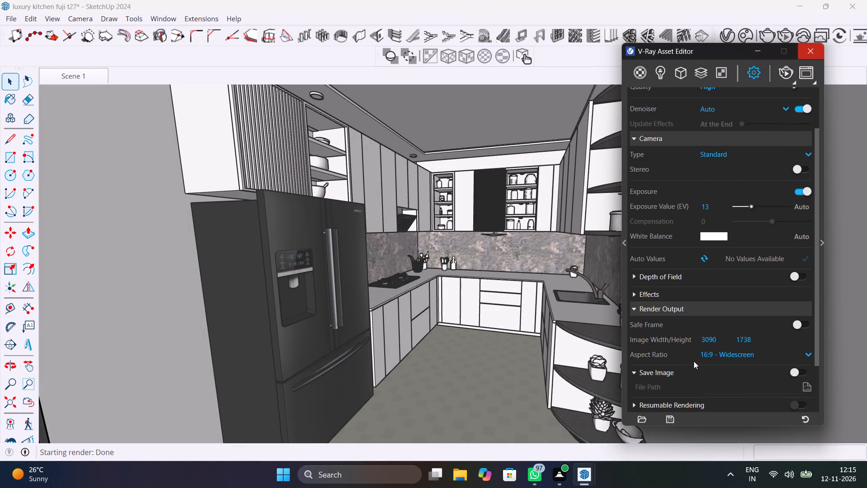
pyautogui.click(676, 297)
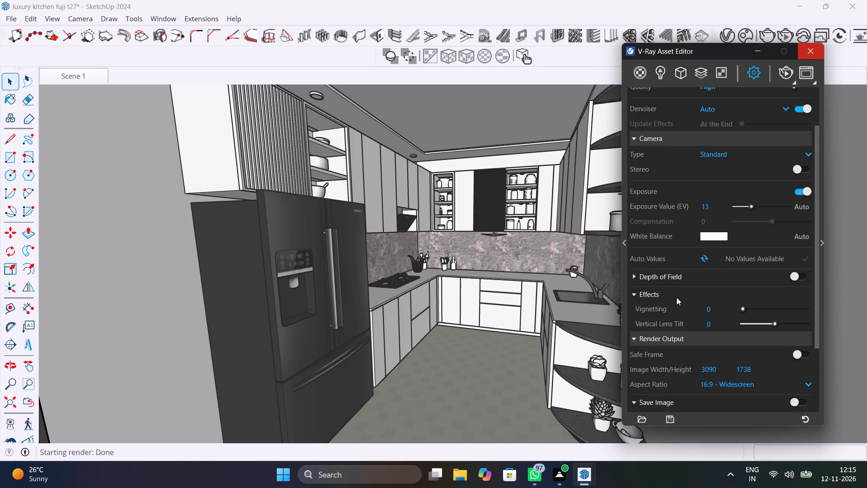
pyautogui.click(676, 297)
pyautogui.click(687, 310)
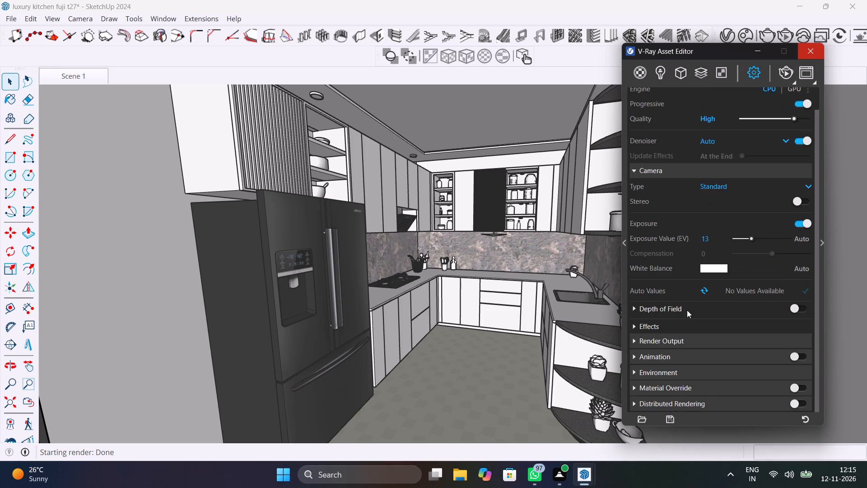
pyautogui.scroll(-1, 700, 358)
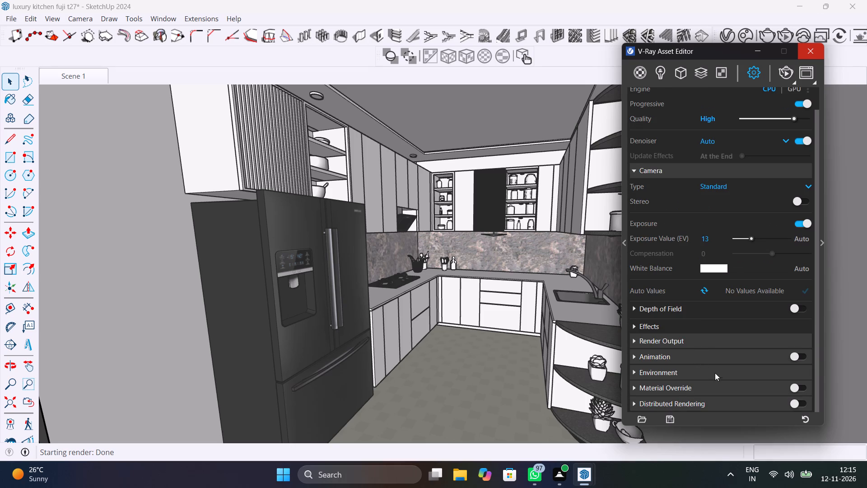
pyautogui.click(719, 372)
pyautogui.scroll(-1, 709, 317)
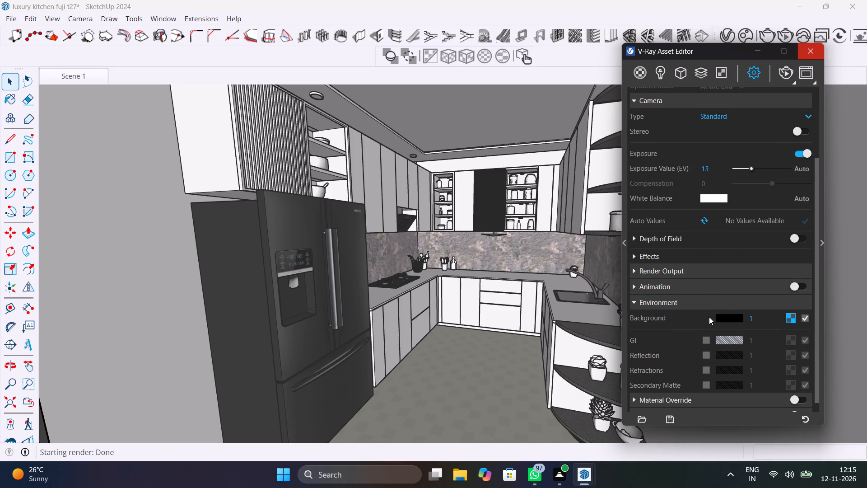
pyautogui.scroll(-3, 709, 317)
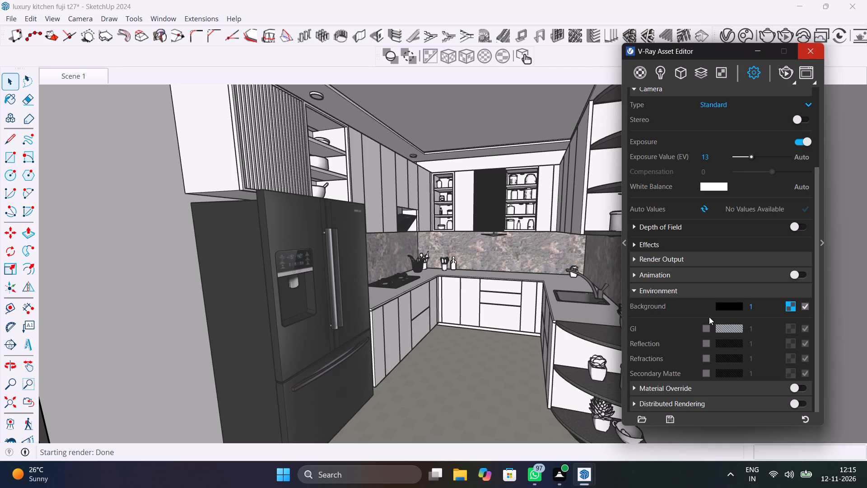
pyautogui.scroll(5, 709, 317)
pyautogui.click(811, 52)
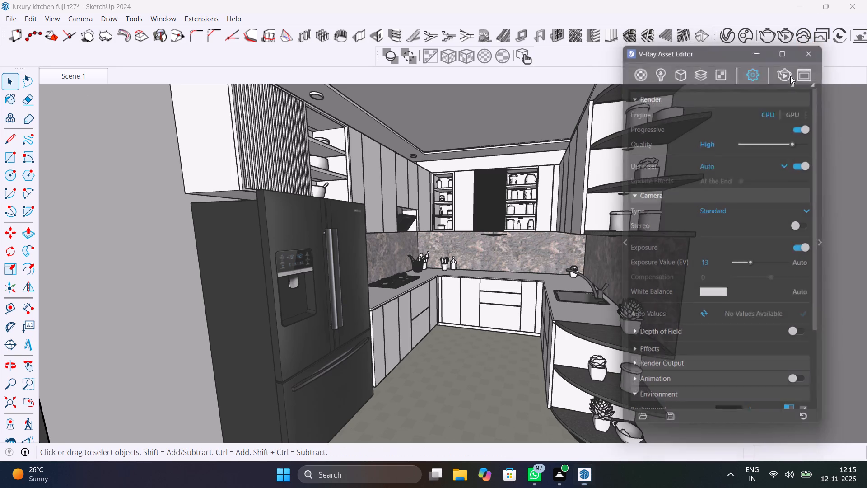
# View the whole kitchen room from outside and return to the Scene 1 view.
pyautogui.scroll(-4, 513, 244)
pyautogui.moveTo(534, 145); pyautogui.dragTo(653, 166, button='middle')
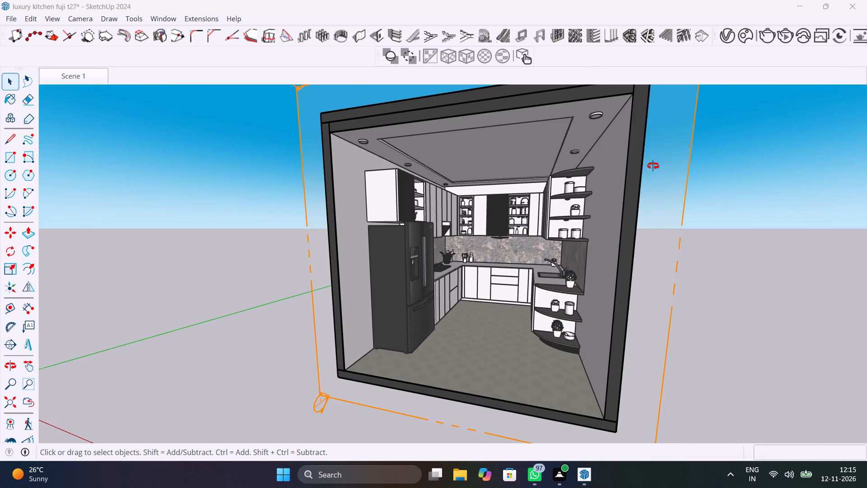
pyautogui.moveTo(653, 166); pyautogui.dragTo(573, 197, button='middle')
pyautogui.scroll(-1, 621, 217)
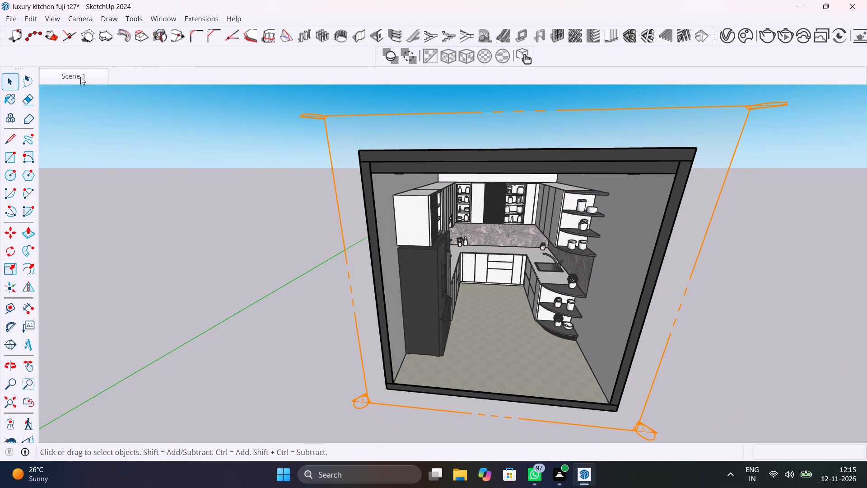
pyautogui.click(81, 75)
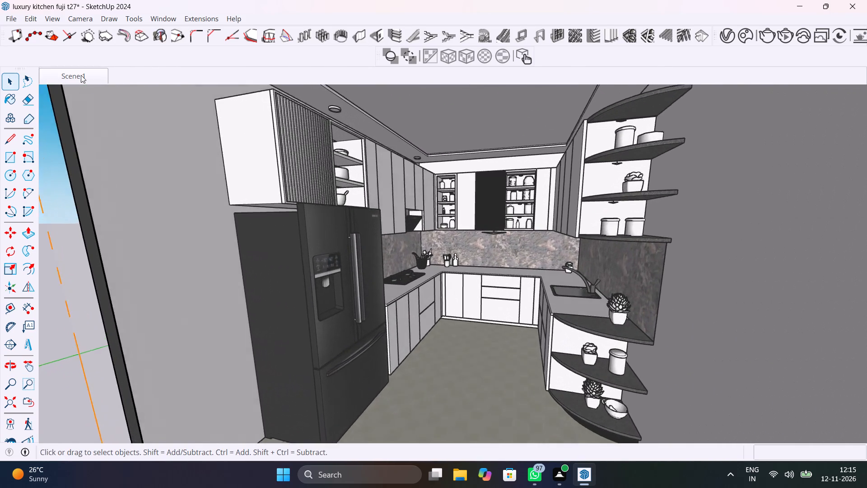
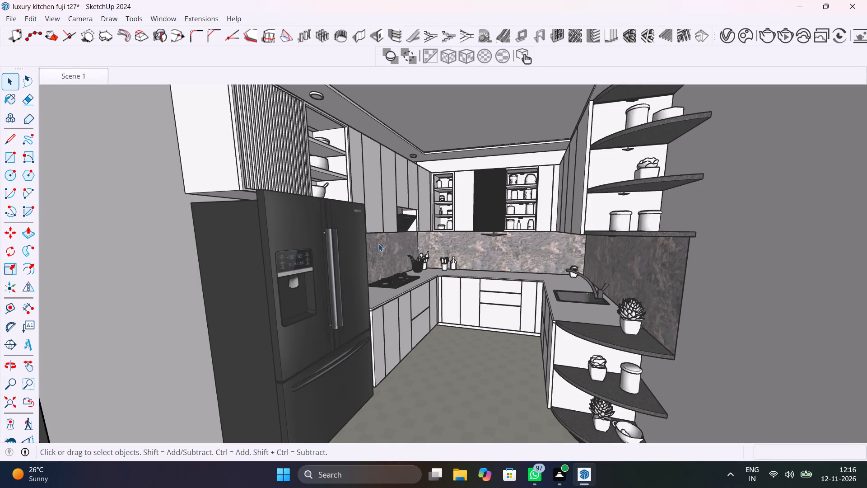
# Compose a wider camera view of the kitchen taking in the full fridge, both cabinet runs and the curved corner shelves.
pyautogui.moveTo(450, 264); pyautogui.dragTo(453, 277, button='middle')
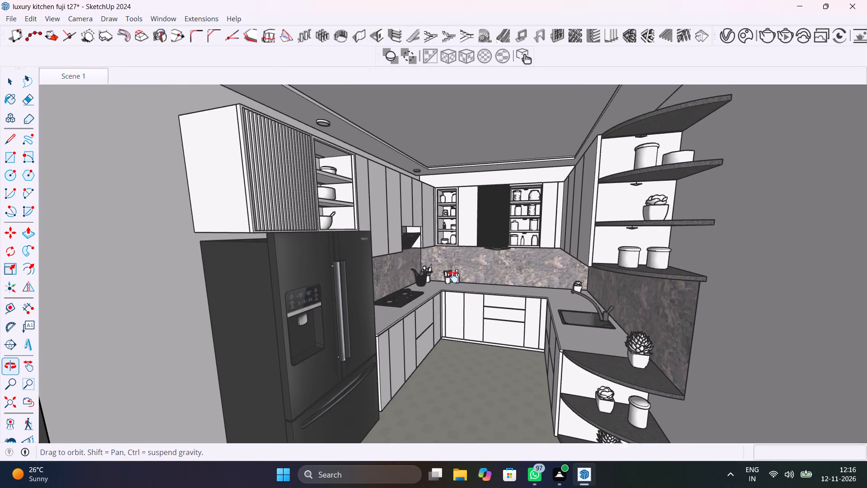
pyautogui.moveTo(453, 277); pyautogui.dragTo(440, 257, button='middle')
pyautogui.scroll(-1, 440, 257)
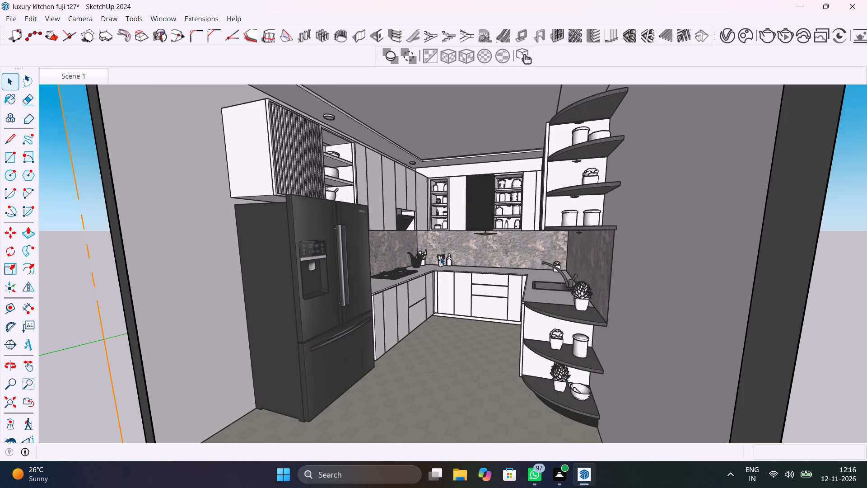
pyautogui.moveTo(446, 257); pyautogui.dragTo(455, 263, button='middle')
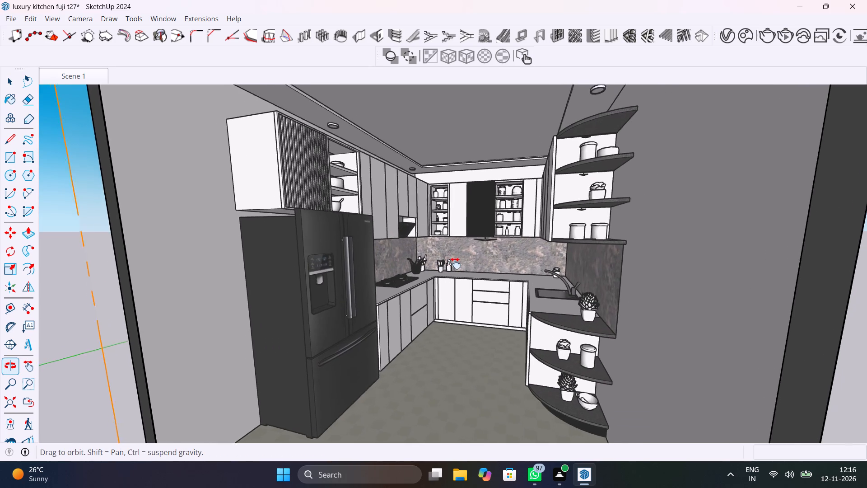
pyautogui.moveTo(455, 263); pyautogui.dragTo(457, 269, button='middle')
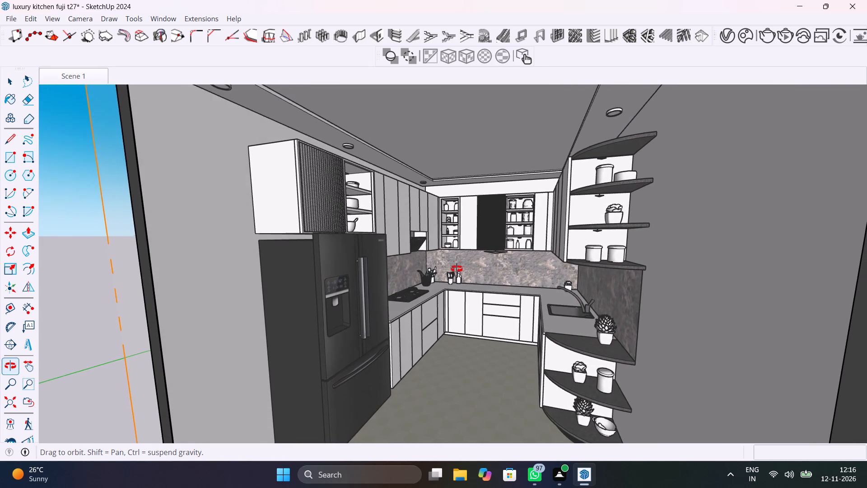
pyautogui.moveTo(457, 269); pyautogui.dragTo(451, 269, button='middle')
pyautogui.scroll(1, 451, 269)
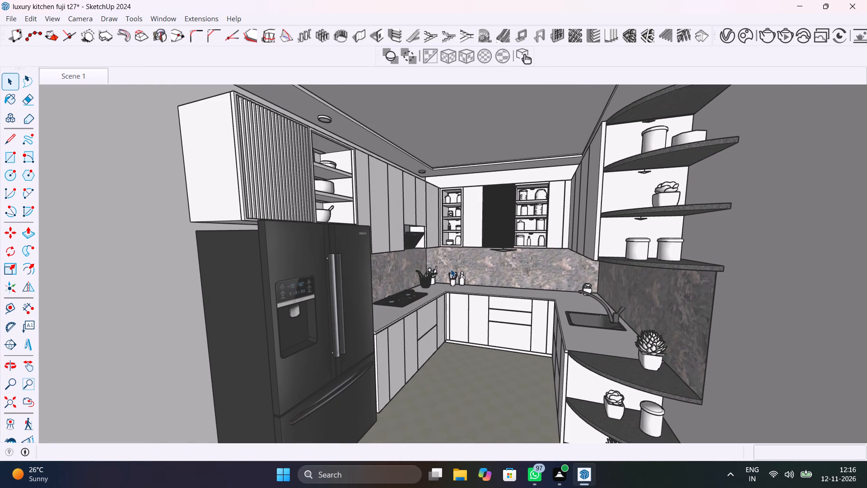
pyautogui.keyDown('shift'); pyautogui.moveTo(451, 269); pyautogui.dragTo(451, 276, button='middle'); pyautogui.keyUp('shift')
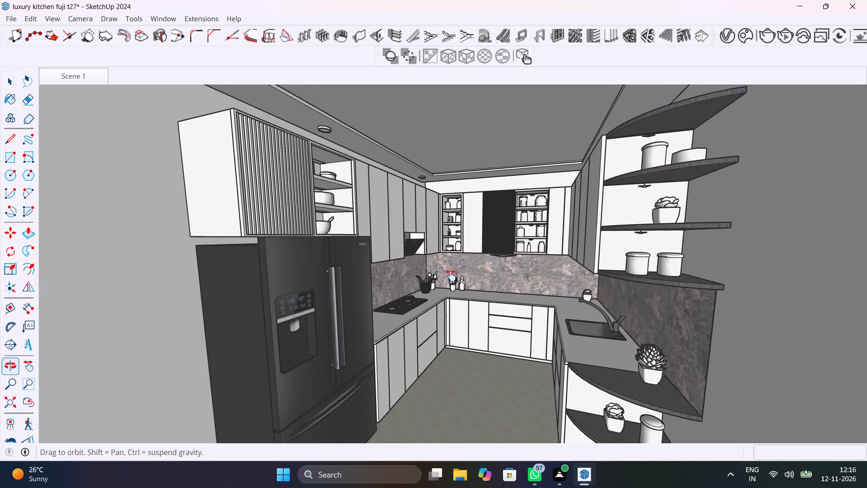
pyautogui.keyDown('shift'); pyautogui.moveTo(451, 276); pyautogui.dragTo(449, 254, button='middle'); pyautogui.keyUp('shift')
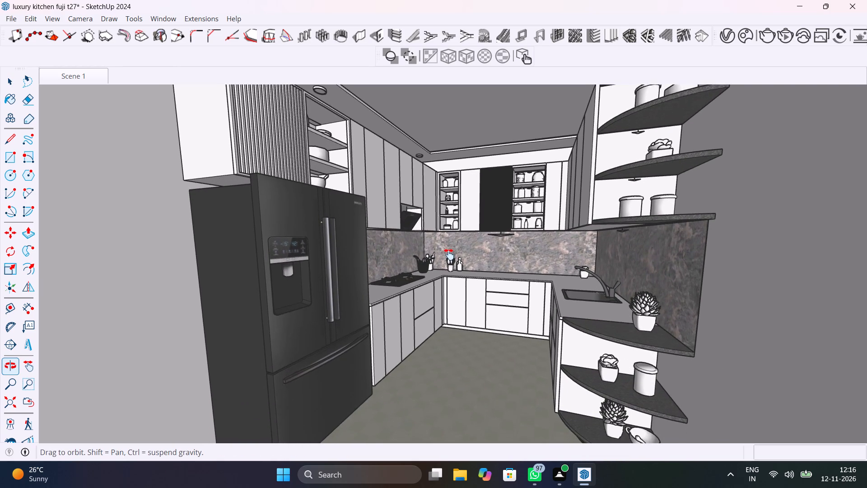
pyautogui.keyDown('shift'); pyautogui.moveTo(449, 254); pyautogui.dragTo(450, 251, button='middle'); pyautogui.keyUp('shift')
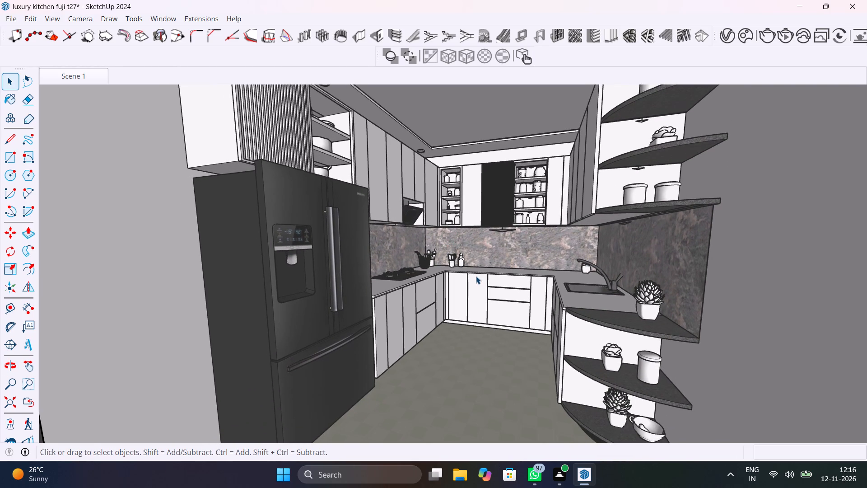
pyautogui.scroll(-1, 476, 276)
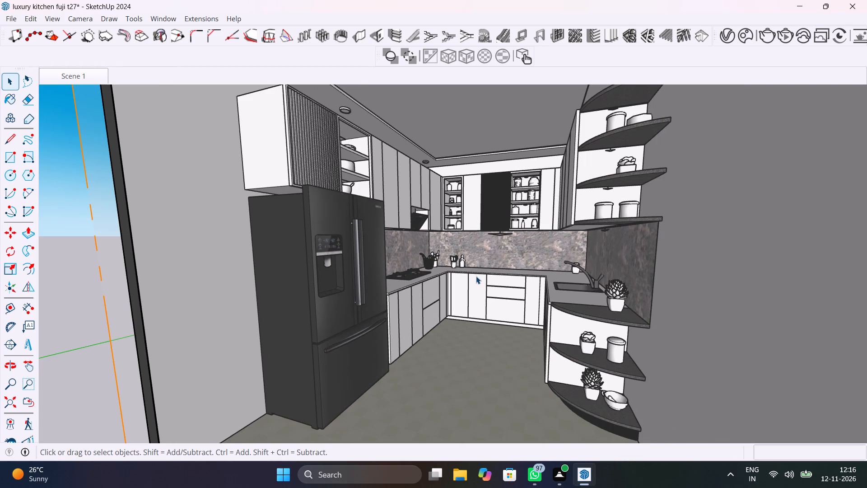
pyautogui.moveTo(476, 276); pyautogui.dragTo(495, 281, button='middle')
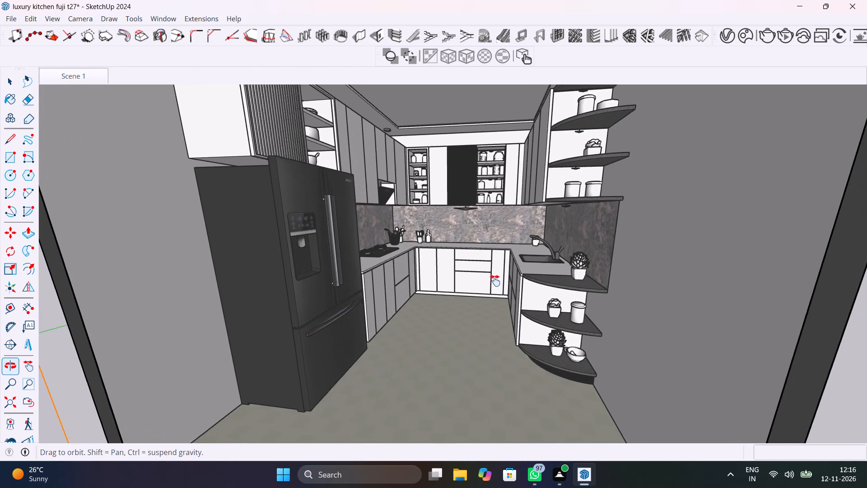
pyautogui.moveTo(495, 281); pyautogui.dragTo(506, 295, button='middle')
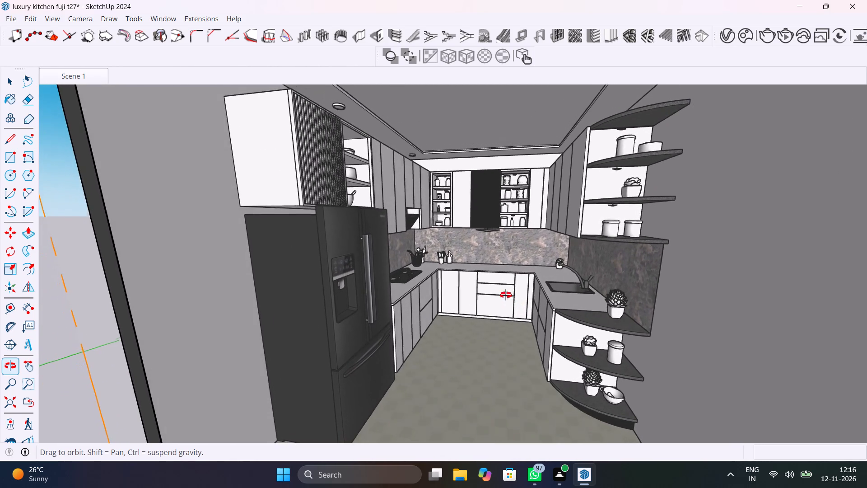
pyautogui.moveTo(506, 295); pyautogui.dragTo(497, 290, button='middle')
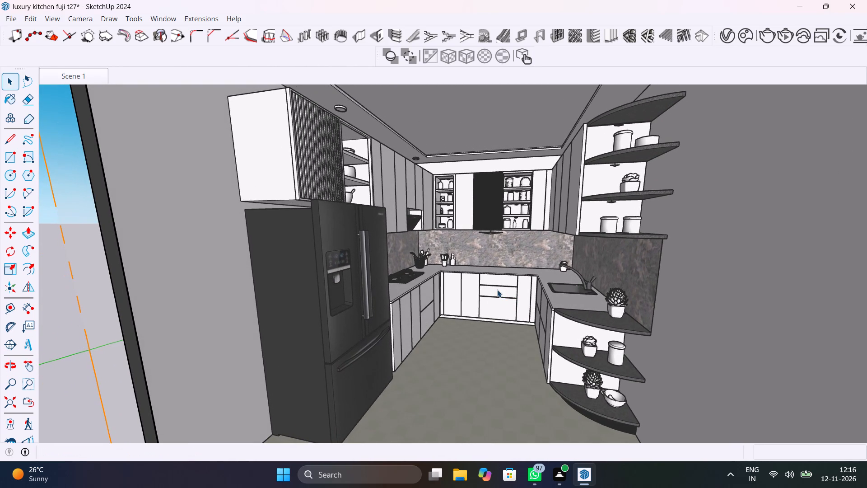
# Run a short V-Ray test render of the composed view to check the framing, and stop and close it.
pyautogui.click(768, 37)
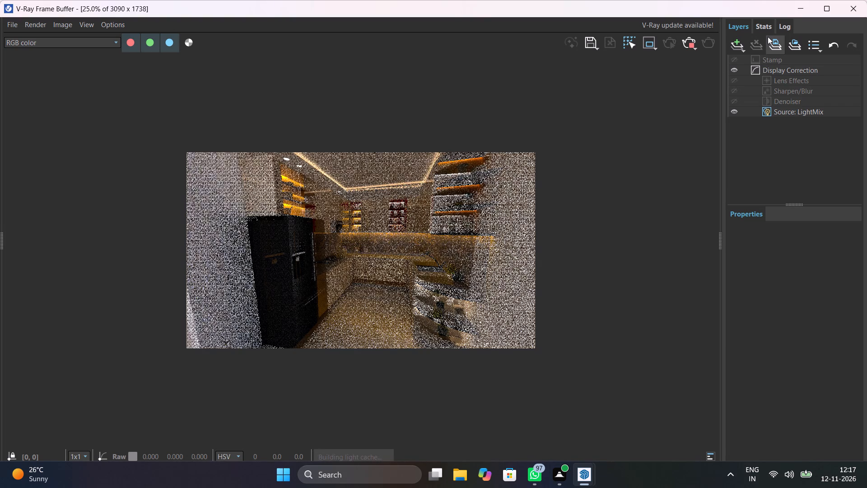
pyautogui.scroll(1, 549, 258)
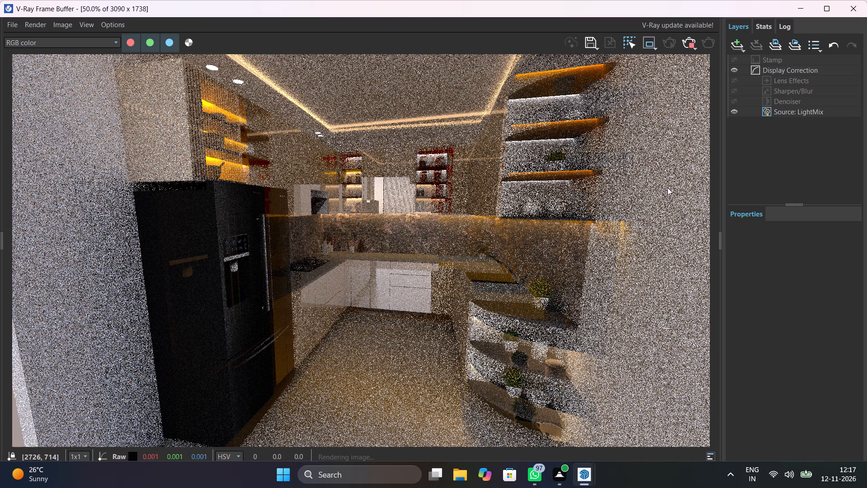
pyautogui.click(692, 44)
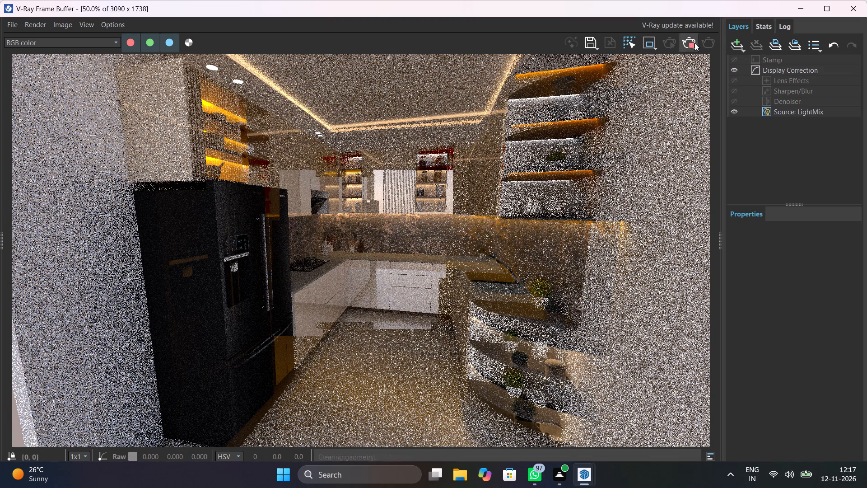
pyautogui.click(863, 11)
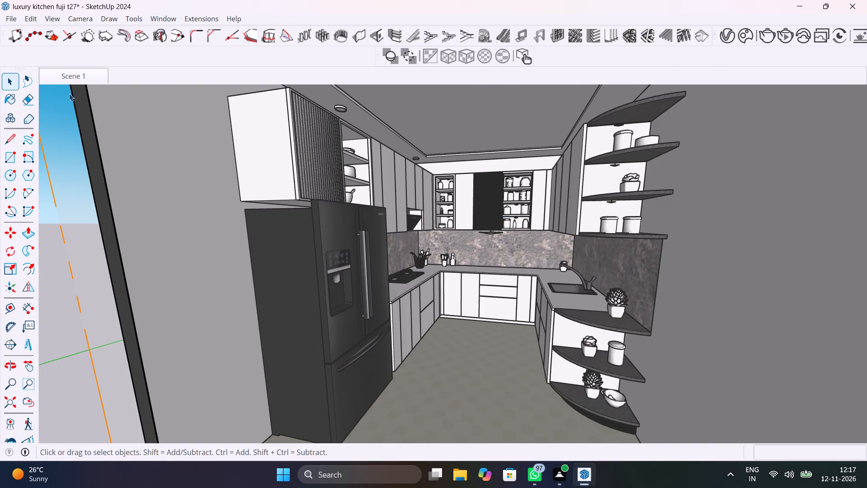
# Add a new scene from the wider kitchen view, update it, and compare it with Scene 1.
pyautogui.rightClick(86, 72)
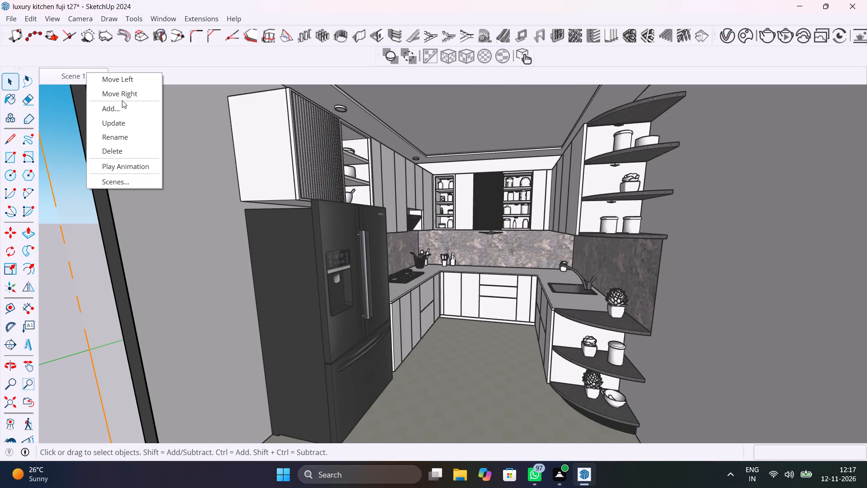
pyautogui.click(134, 107)
pyautogui.rightClick(137, 74)
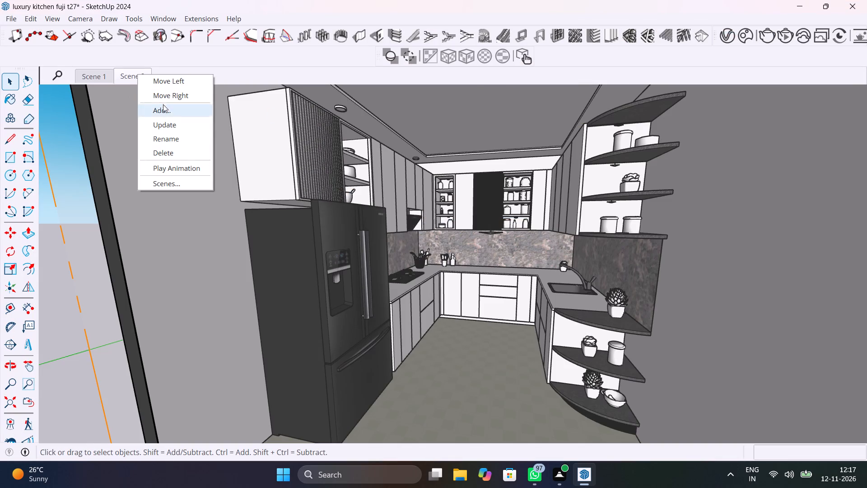
pyautogui.click(180, 125)
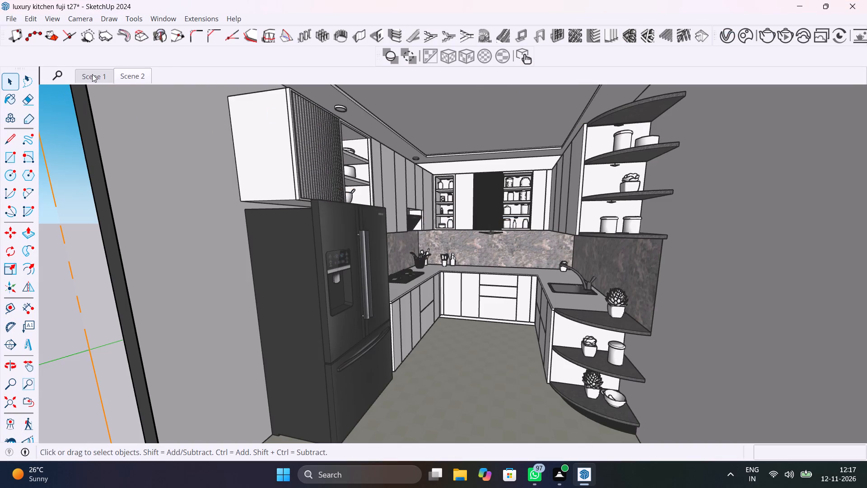
pyautogui.click(92, 74)
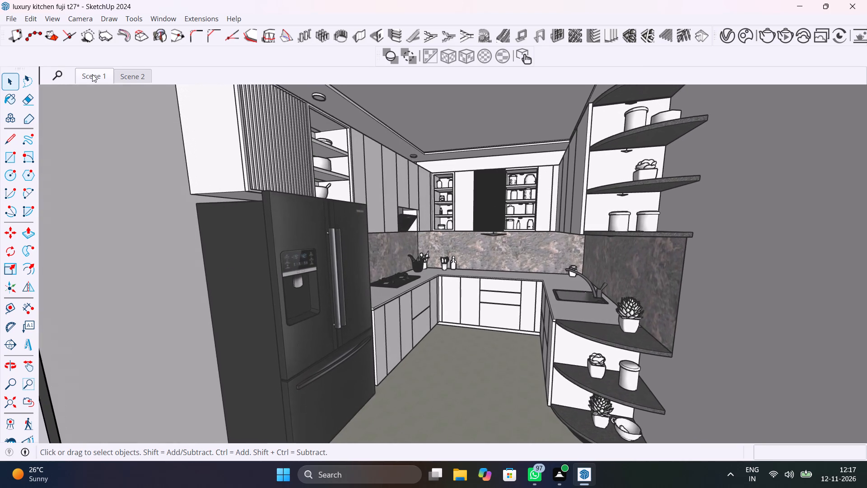
pyautogui.click(122, 75)
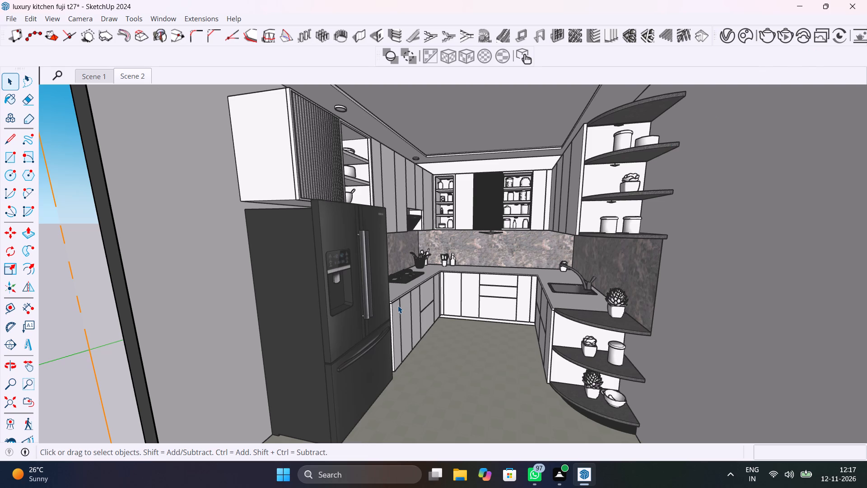
# Save the kitchen model.
pyautogui.hotkey('ctrl', 's')
# Start the V-Ray production render of Scene 2 and let it progress.
pyautogui.click(769, 38)
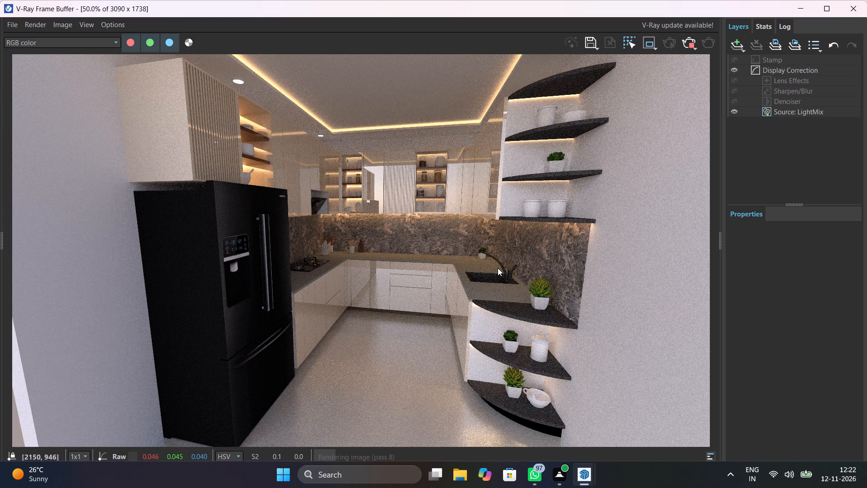
pyautogui.click(514, 297)
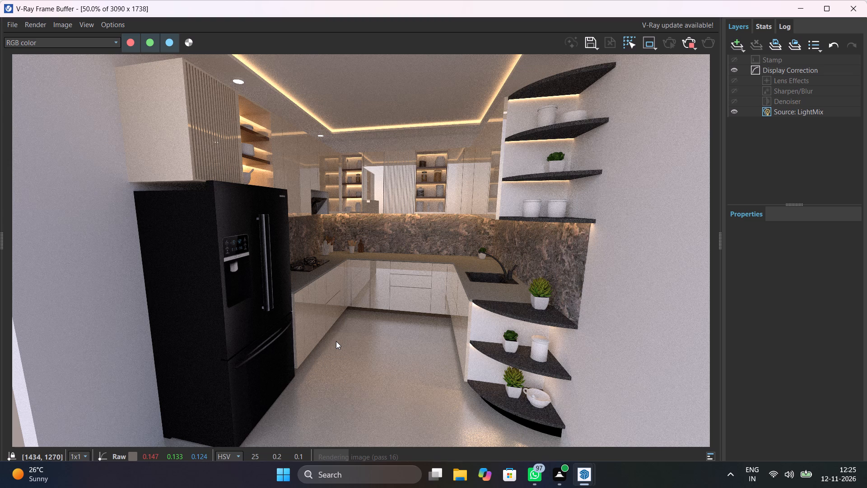
pyautogui.hscroll(-2, 350, 313)
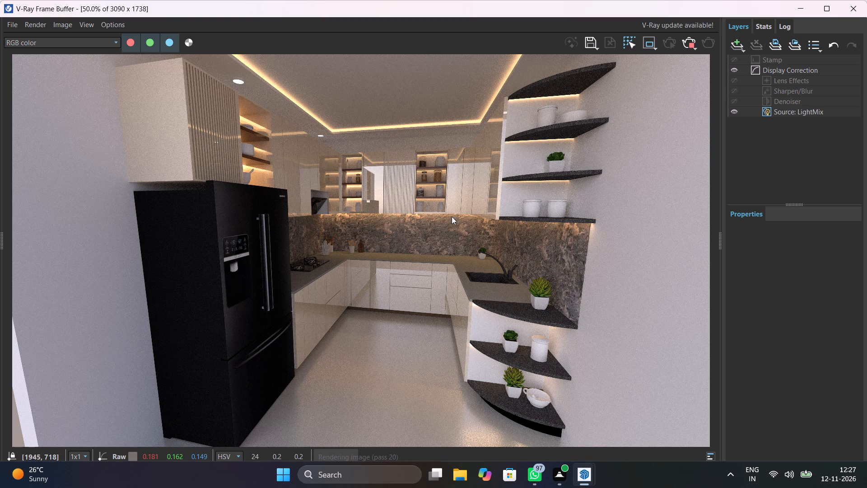
# Select the Display Correction layer and compare the render with its correction off and on.
pyautogui.click(758, 71)
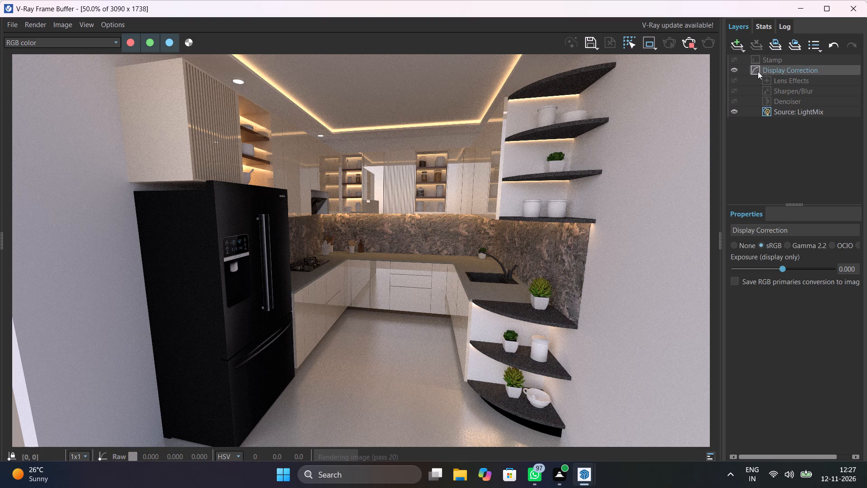
pyautogui.click(662, 213)
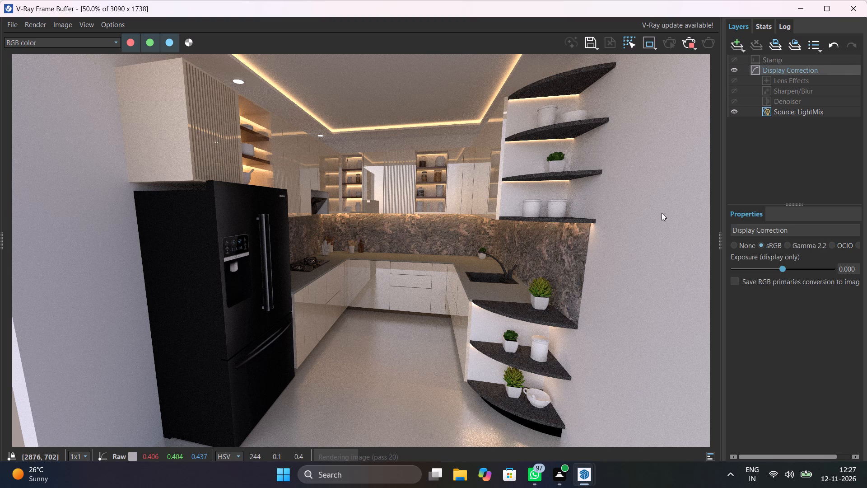
pyautogui.click(782, 67)
pyautogui.click(785, 68)
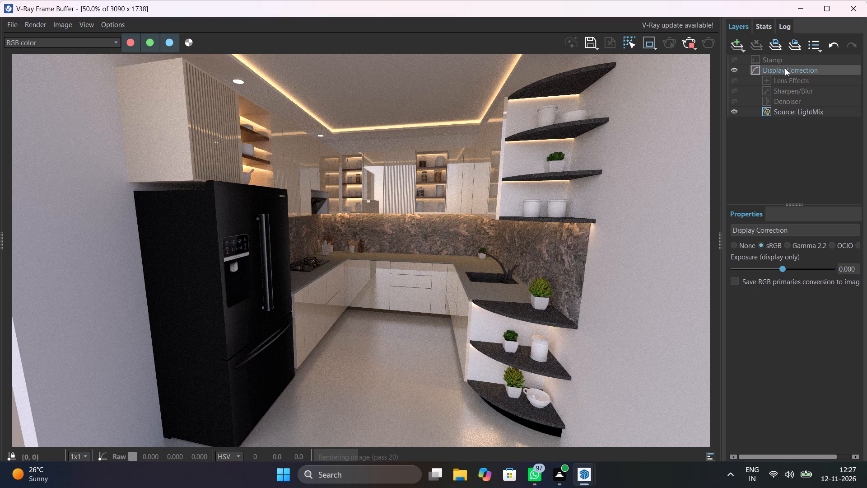
pyautogui.click(785, 68)
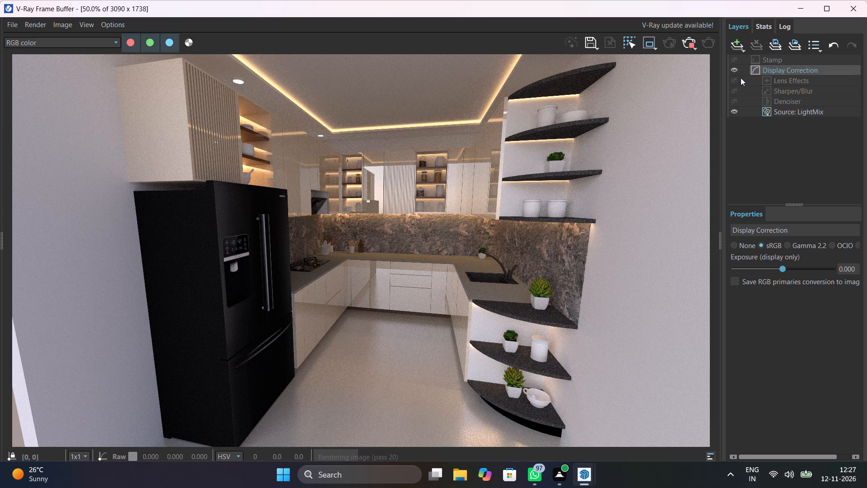
pyautogui.click(736, 70)
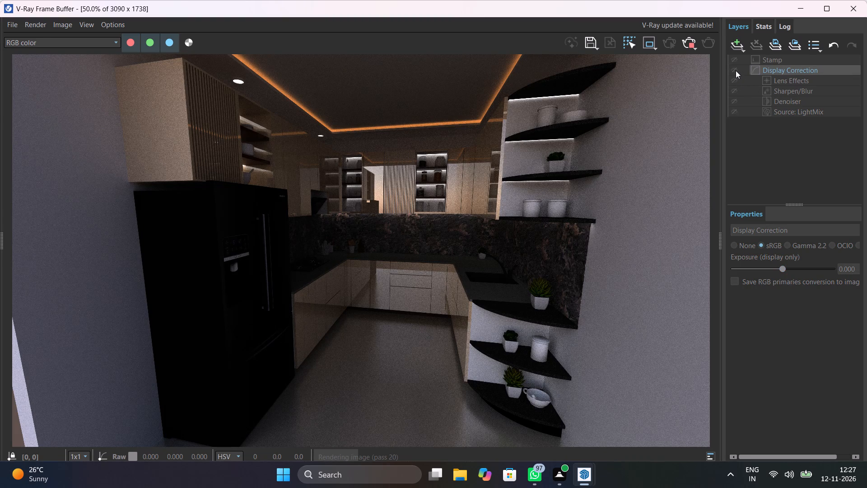
pyautogui.click(736, 70)
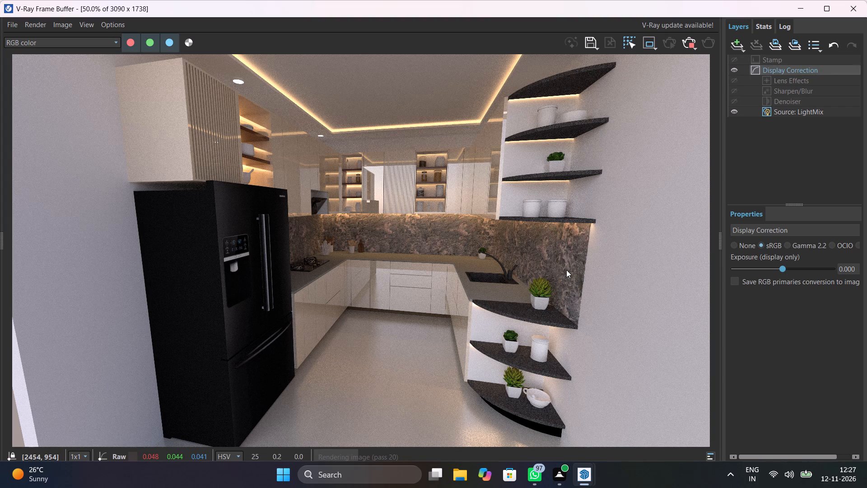
# Examine the sink, countertop, backsplash and corner shelves of the in-progress render at 100% size.
pyautogui.click(566, 270)
pyautogui.scroll(1, 521, 269)
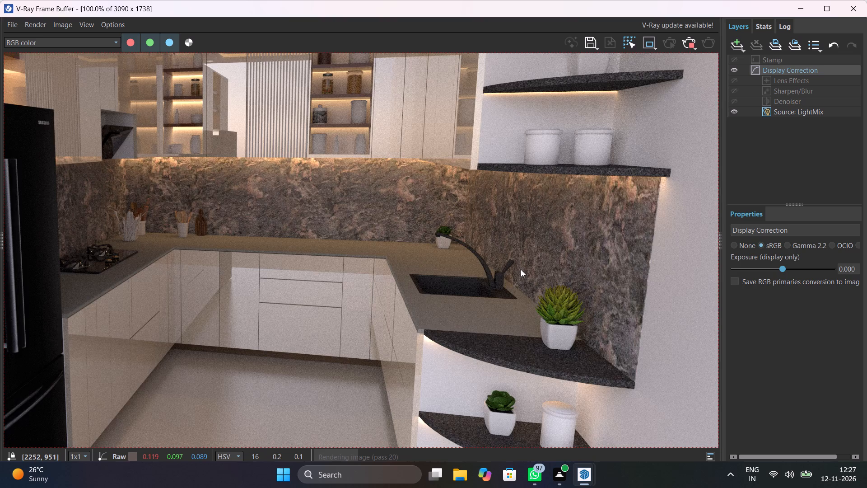
pyautogui.scroll(1, 521, 269)
pyautogui.scroll(-1, 494, 265)
pyautogui.moveTo(457, 272); pyautogui.dragTo(459, 273, button='middle')
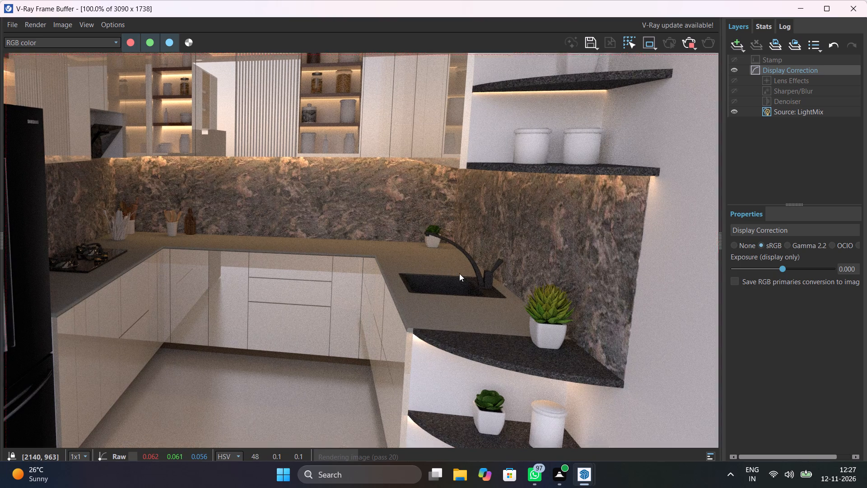
# Examine the in-progress kitchen render as a whole and inspect the fridge, fluted upper cabinet and lit shelves at 100% size.
pyautogui.moveTo(459, 273); pyautogui.dragTo(565, 294, button='middle')
pyautogui.scroll(-1, 562, 284)
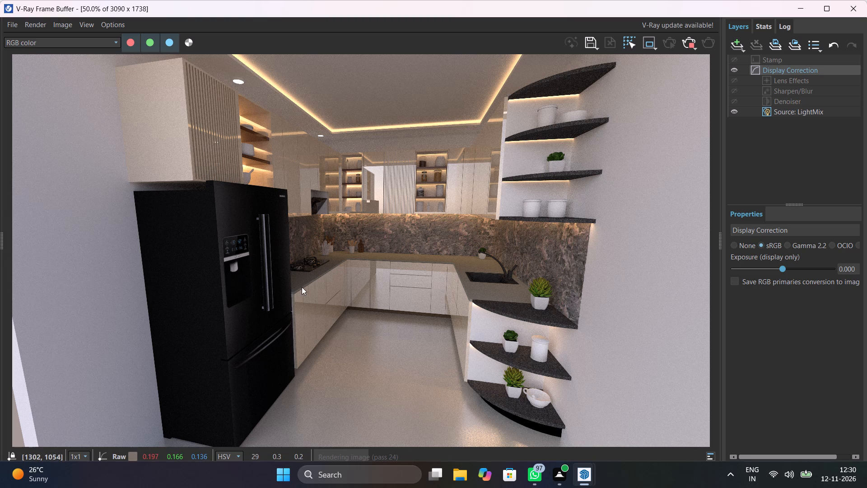
pyautogui.click(320, 272)
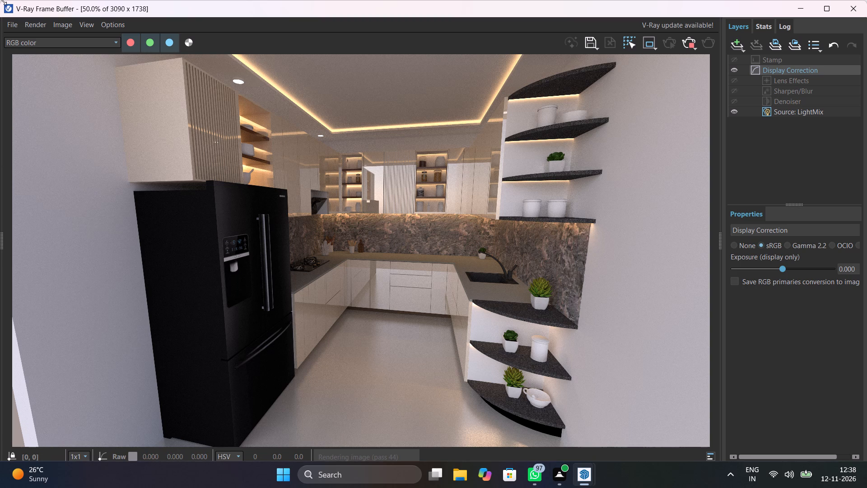
pyautogui.scroll(-1, 241, 153)
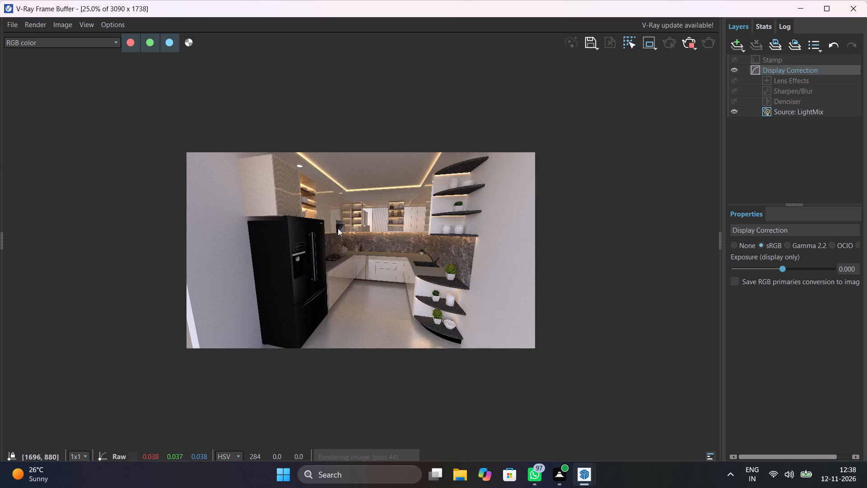
pyautogui.scroll(-1, 338, 228)
pyautogui.scroll(2, 311, 202)
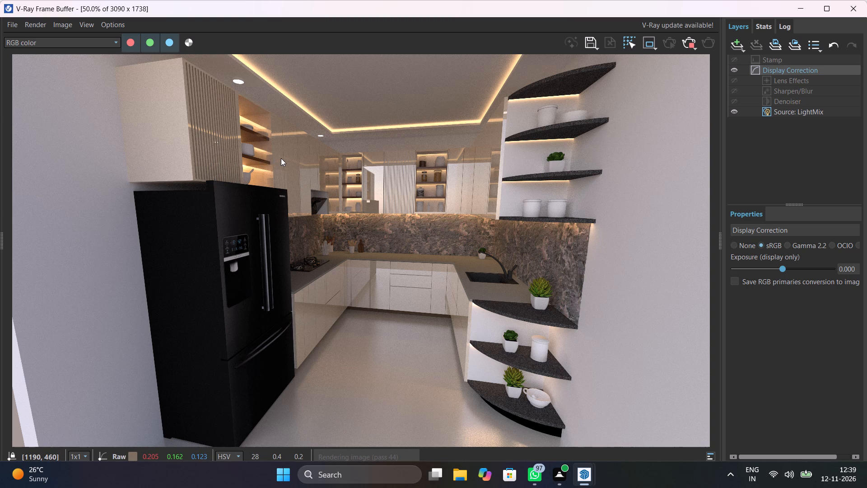
pyautogui.scroll(1, 281, 158)
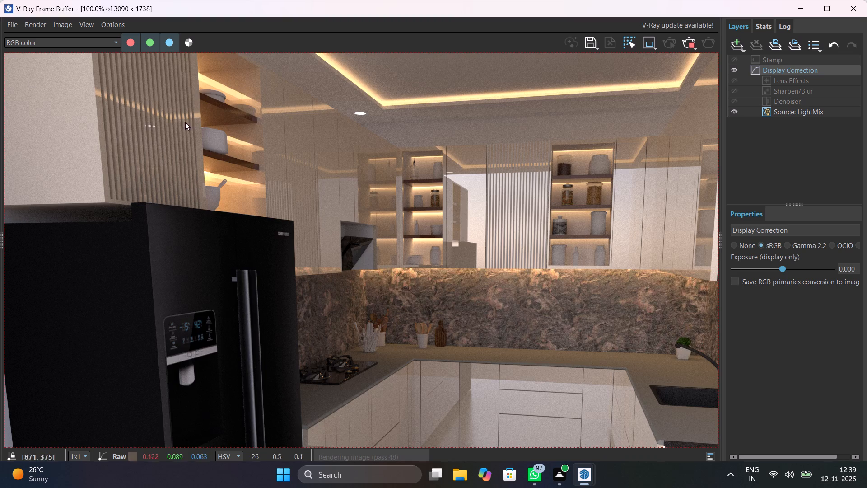
pyautogui.scroll(-1, 276, 166)
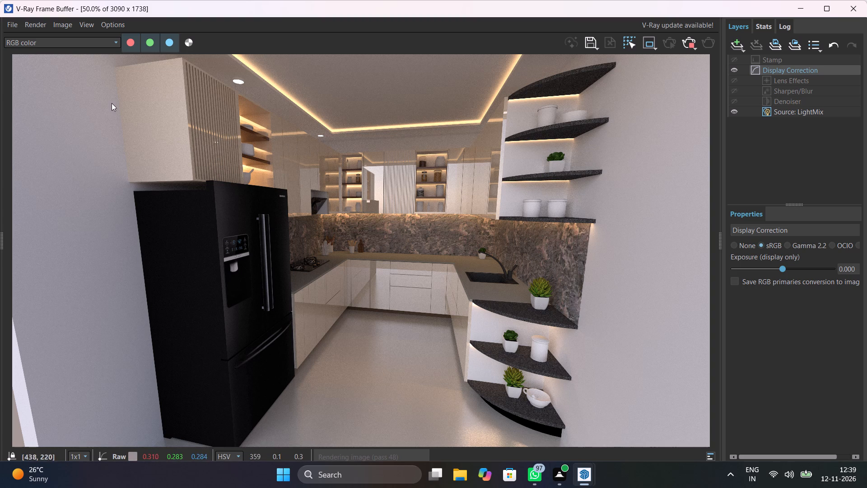
pyautogui.scroll(-1, 112, 103)
pyautogui.scroll(1, 107, 95)
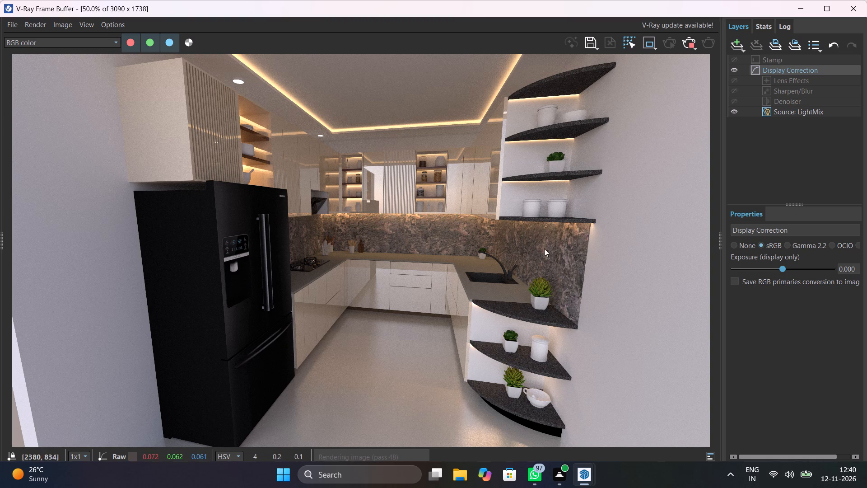
pyautogui.scroll(-1, 536, 255)
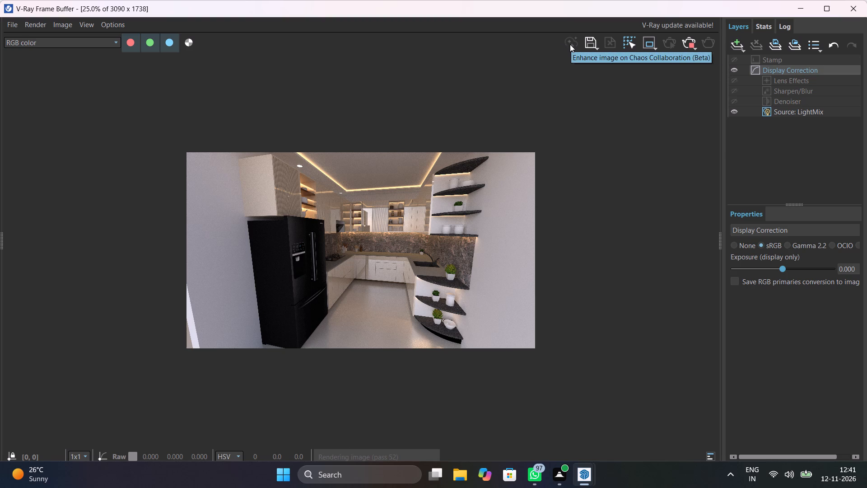
pyautogui.scroll(1, 643, 162)
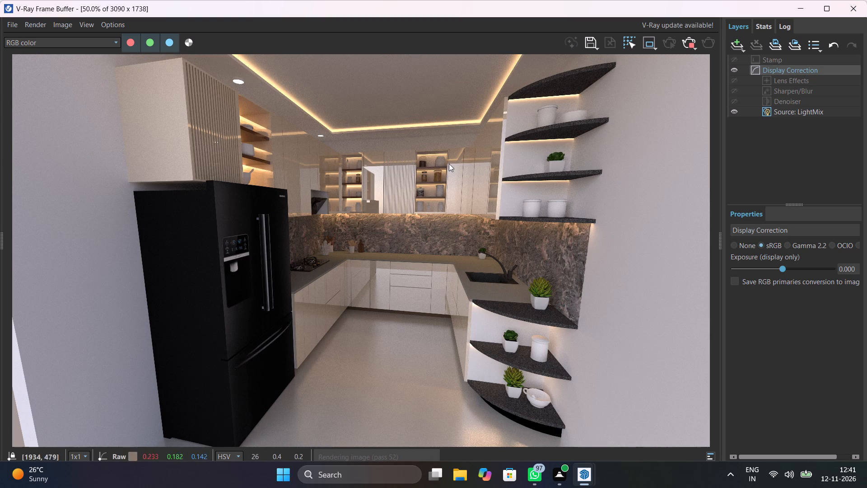
pyautogui.scroll(-1, 305, 272)
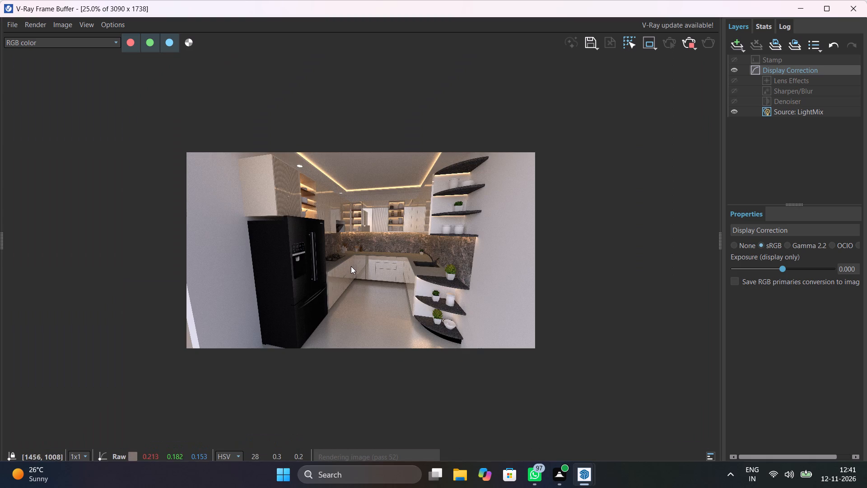
pyautogui.scroll(1, 346, 264)
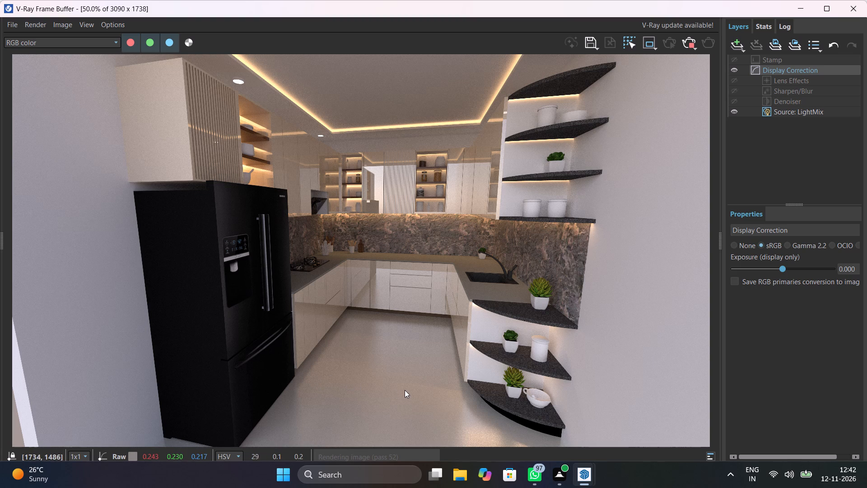
# Inspect the render's floor grain at up to 400% size, plus the countertop utensils and lower corner shelves.
pyautogui.scroll(1, 405, 390)
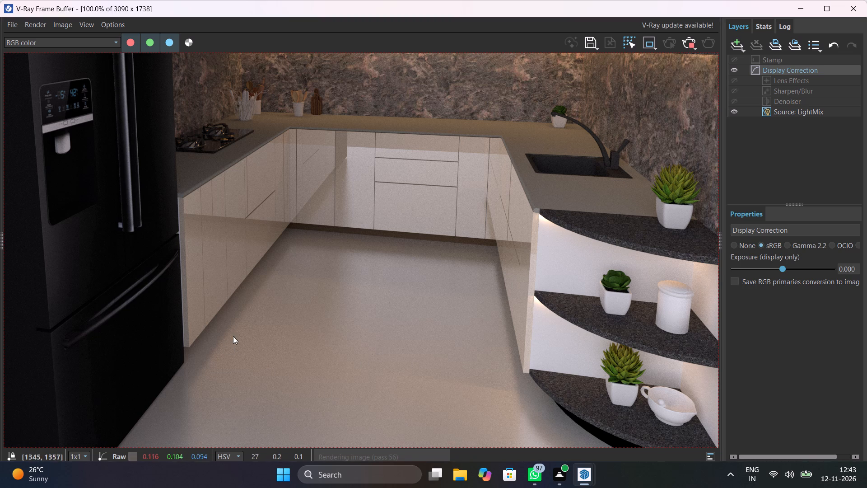
pyautogui.scroll(1, 316, 354)
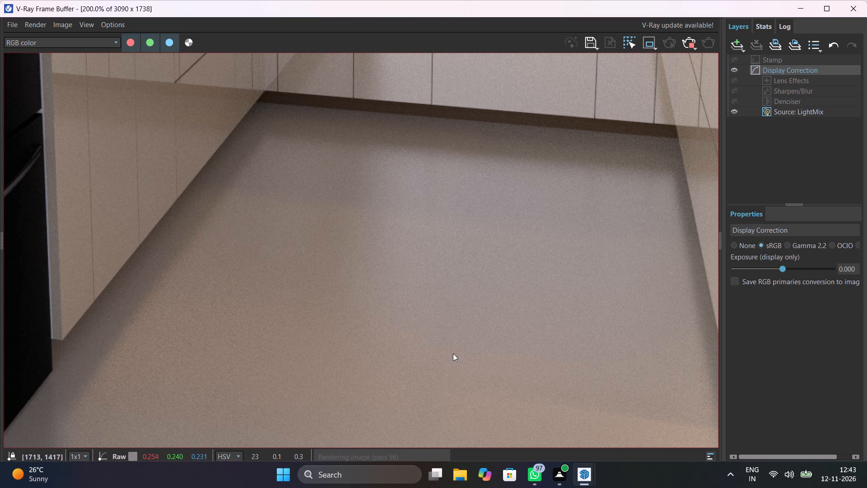
pyautogui.scroll(1, 410, 343)
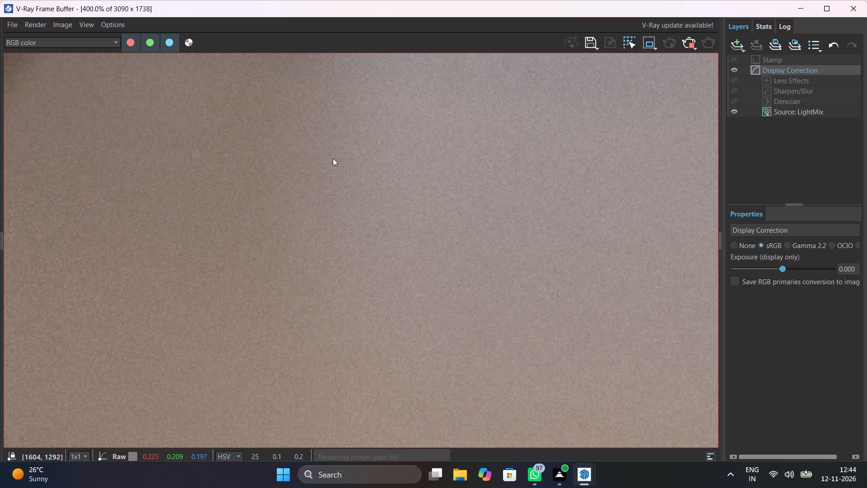
pyautogui.keyDown('ctrl'); pyautogui.scroll(-4, 308, 189); pyautogui.keyUp('ctrl')
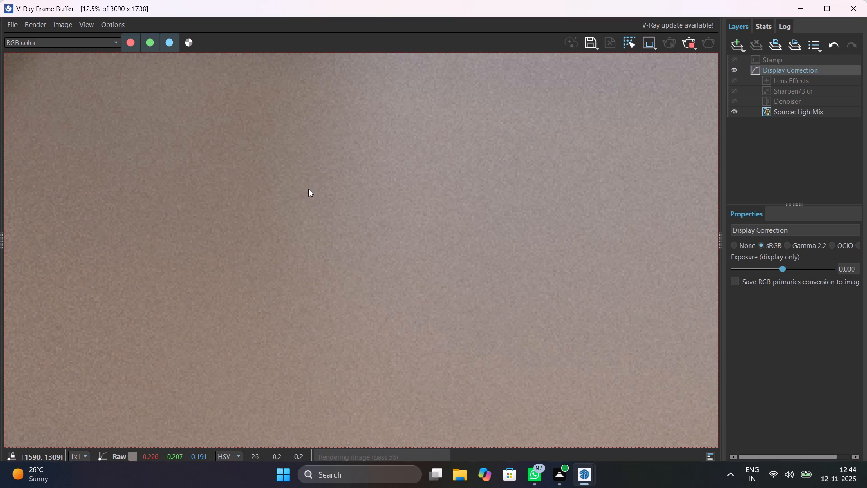
pyautogui.keyDown('ctrl'); pyautogui.scroll(-7, 308, 189); pyautogui.keyUp('ctrl')
pyautogui.scroll(-1, 309, 190)
pyautogui.hscroll(1, 315, 189)
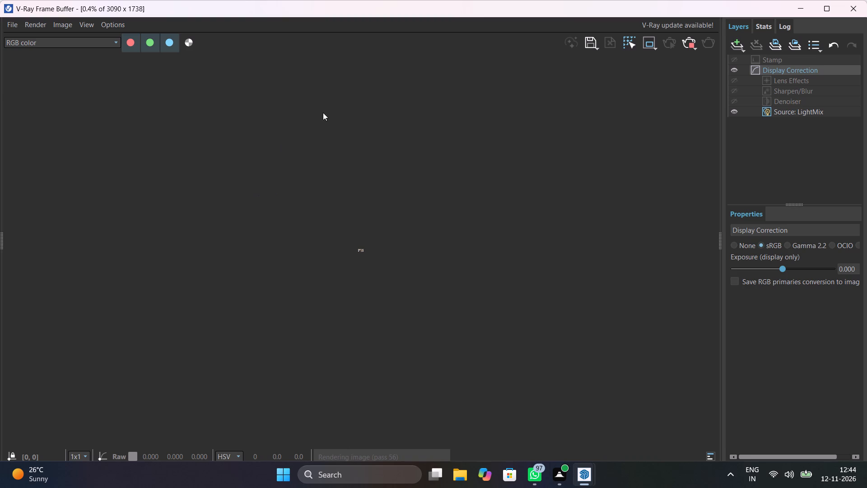
pyautogui.scroll(11, 360, 249)
pyautogui.scroll(-1, 360, 249)
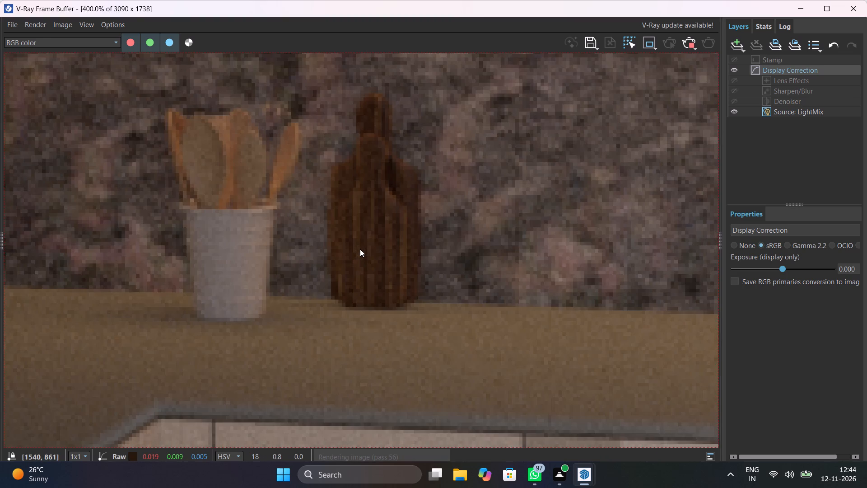
pyautogui.scroll(-3, 360, 249)
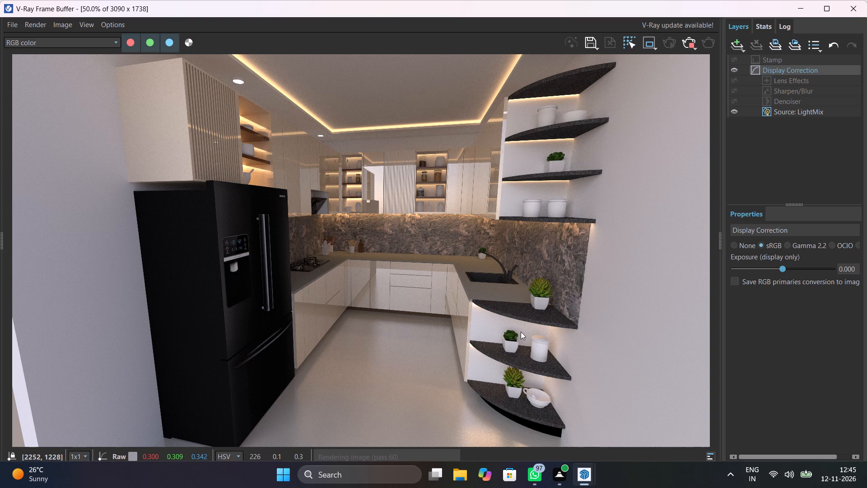
pyautogui.scroll(1, 521, 332)
pyautogui.scroll(-2, 521, 332)
pyautogui.scroll(2, 521, 332)
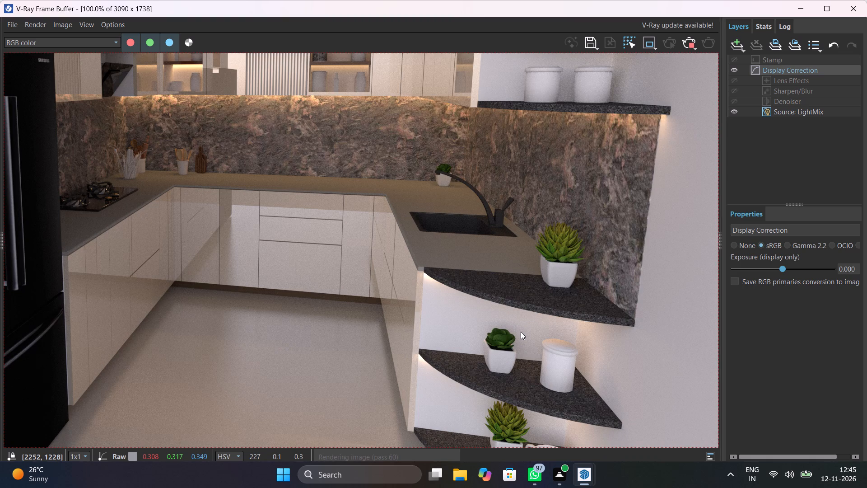
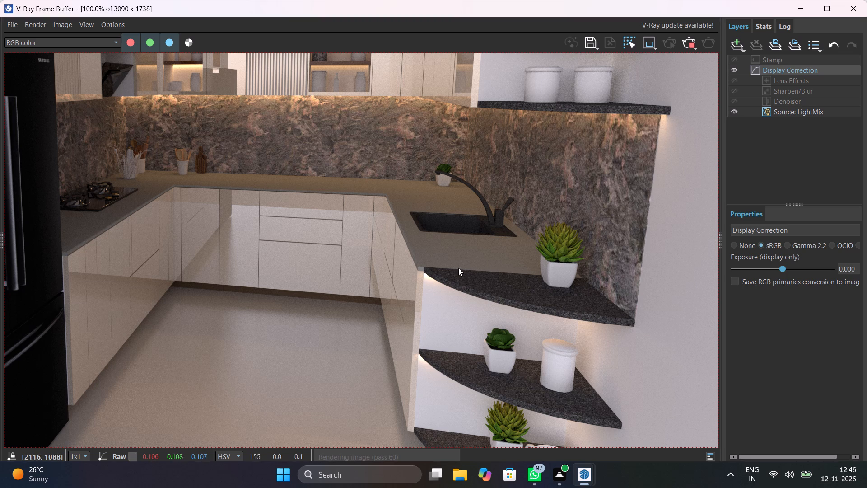
# Examine the in-progress render as a whole, and its floor and base cabinets close up at 200% to 400% size.
pyautogui.scroll(-2, 458, 268)
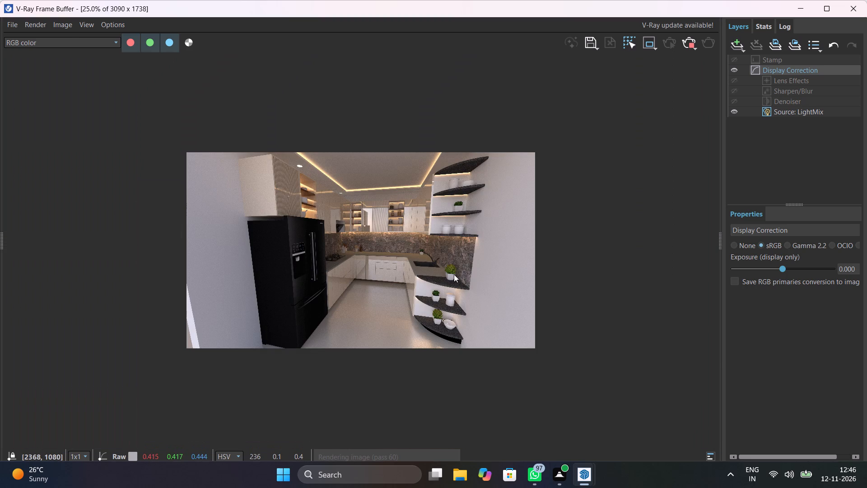
pyautogui.scroll(1, 423, 275)
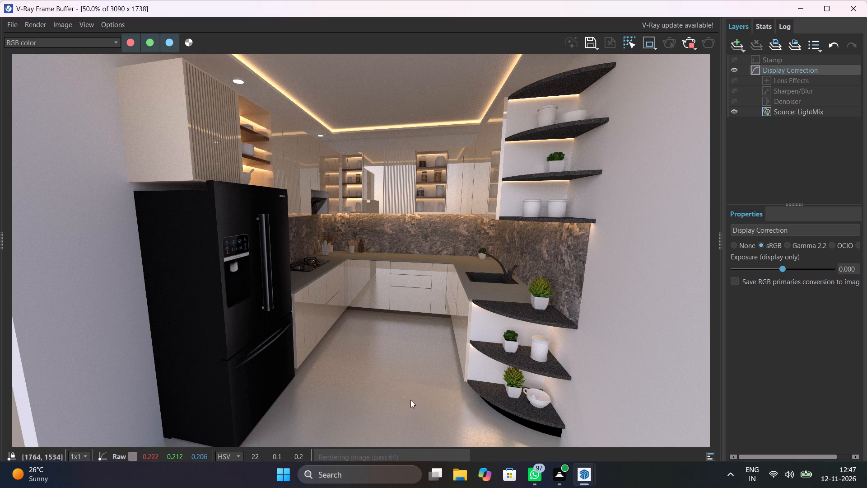
pyautogui.scroll(2, 313, 371)
pyautogui.moveTo(313, 369); pyautogui.dragTo(287, 322, button='middle')
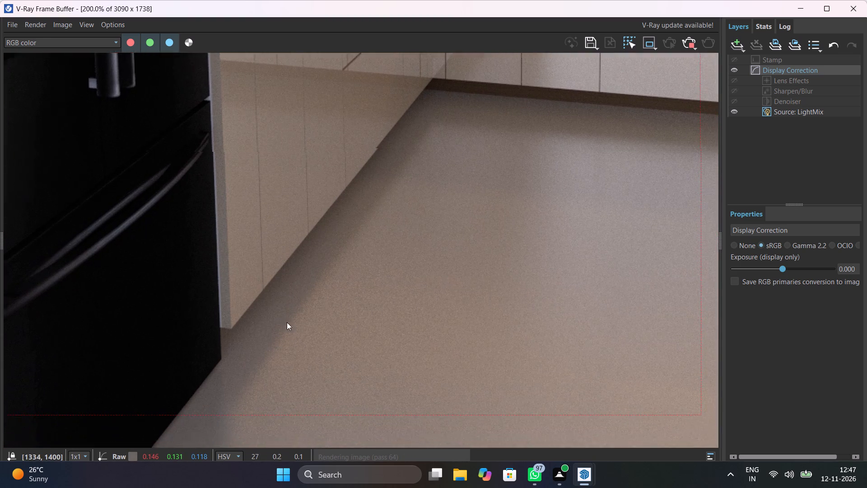
pyautogui.moveTo(287, 322); pyautogui.dragTo(262, 385, button='middle')
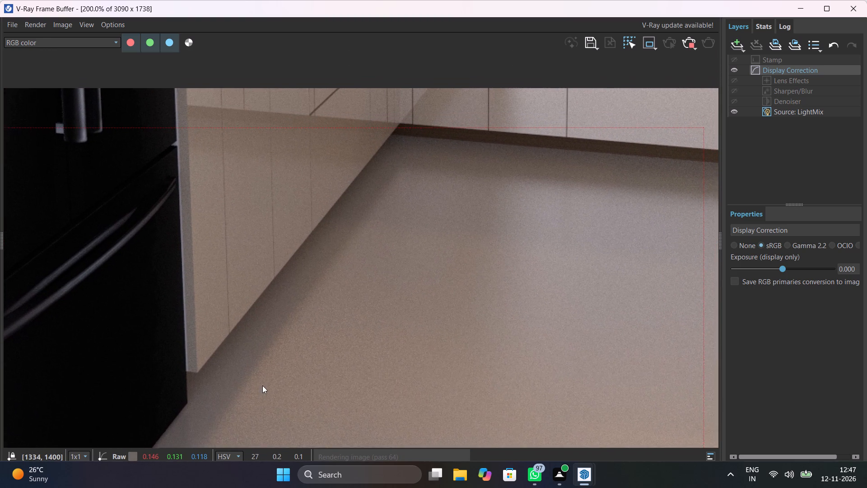
pyautogui.moveTo(262, 385); pyautogui.dragTo(266, 407, button='middle')
pyautogui.scroll(-2, 277, 337)
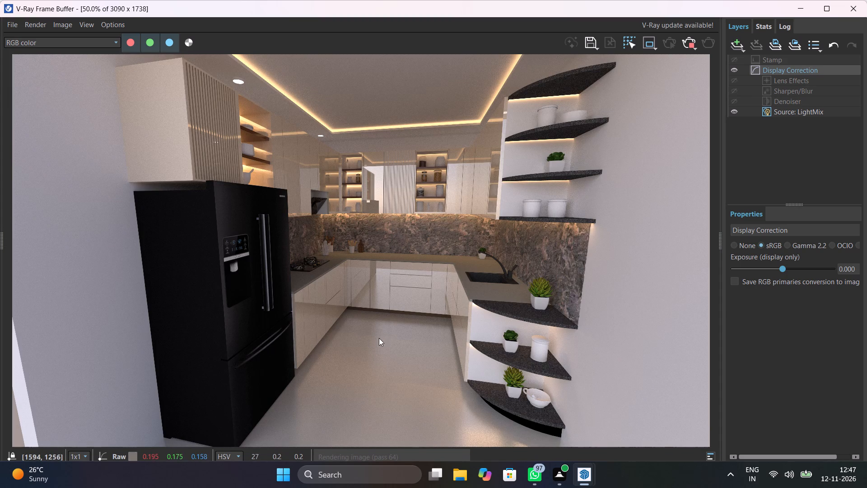
pyautogui.moveTo(406, 365); pyautogui.dragTo(460, 266, button='middle')
pyautogui.scroll(3, 437, 324)
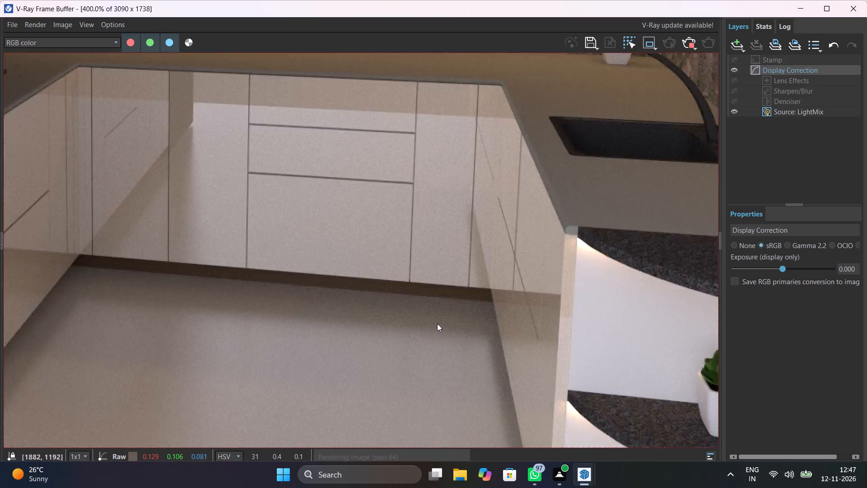
pyautogui.scroll(-2, 451, 324)
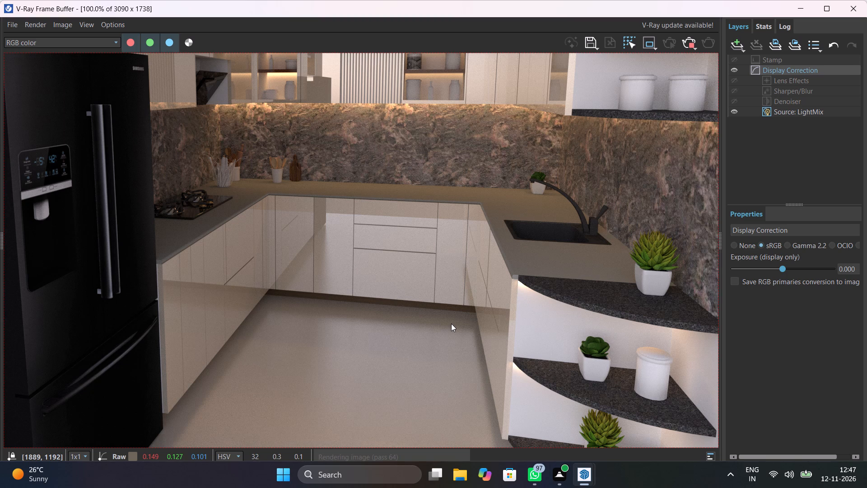
pyautogui.scroll(-1, 451, 324)
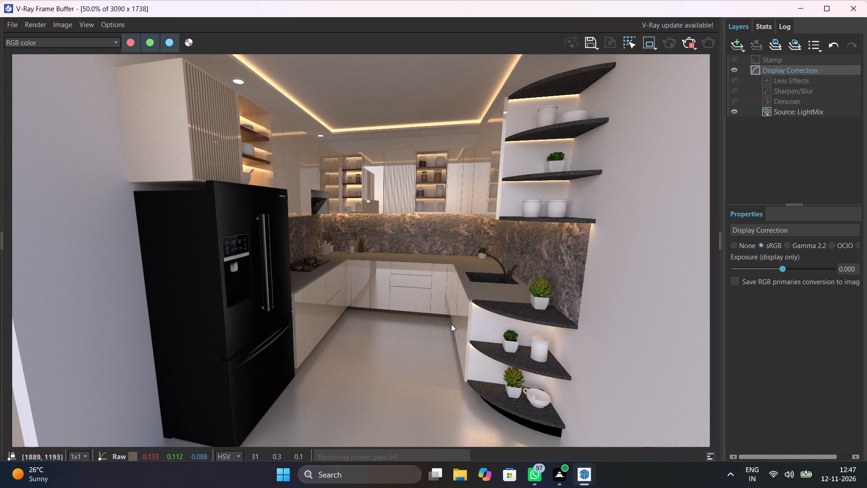
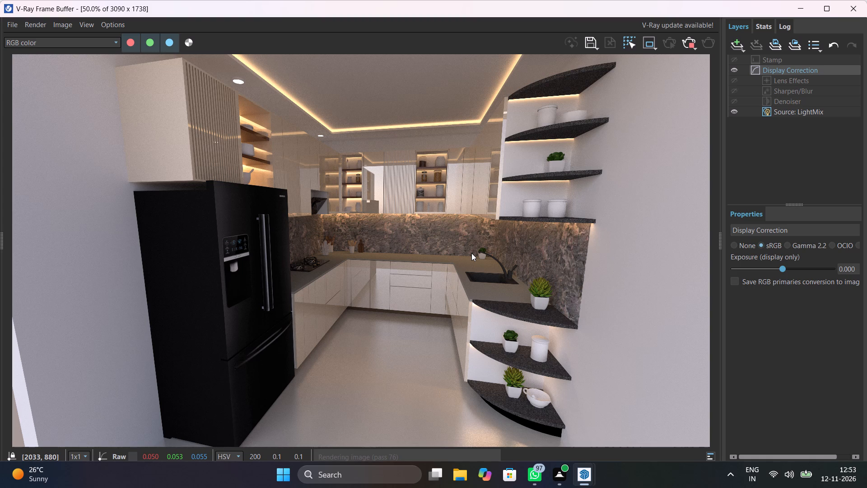
# Examine the sink, faucet and countertop plant in the in-progress render at 400% size, then the whole image at 50%.
pyautogui.scroll(3, 488, 259)
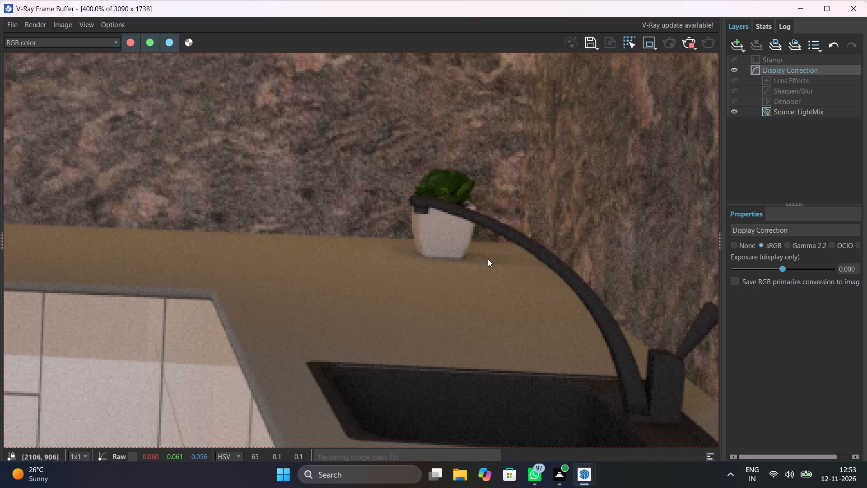
pyautogui.scroll(-2, 488, 259)
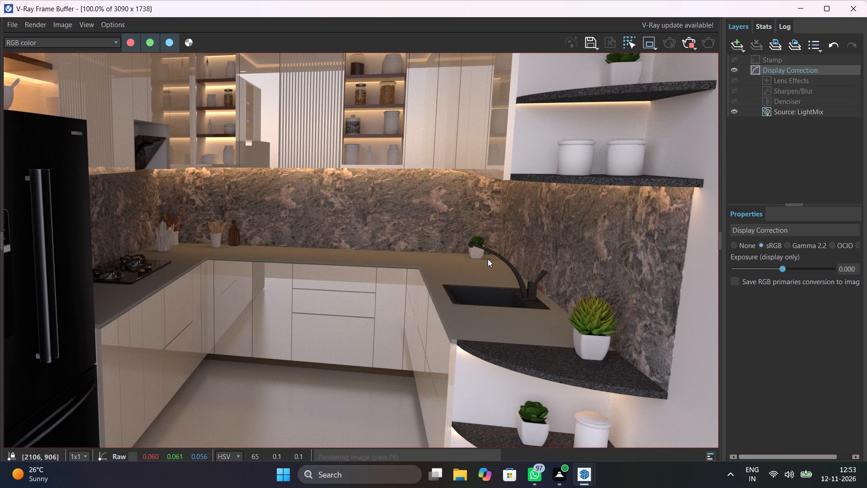
pyautogui.scroll(-1, 488, 259)
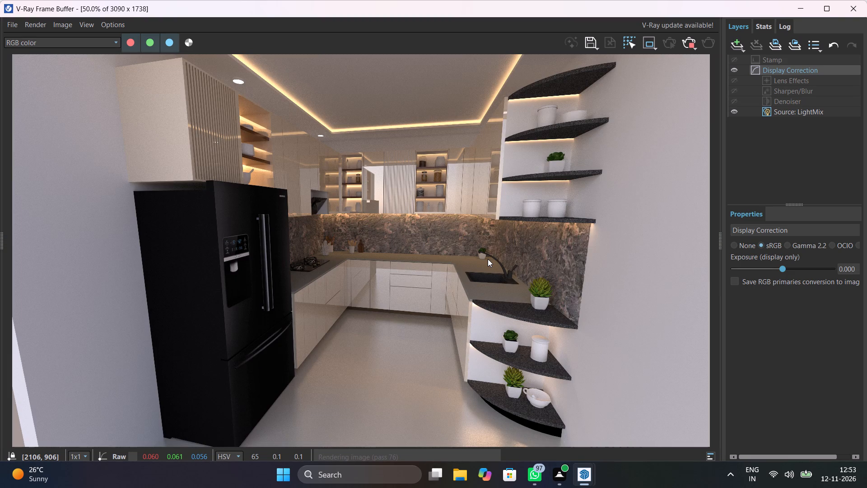
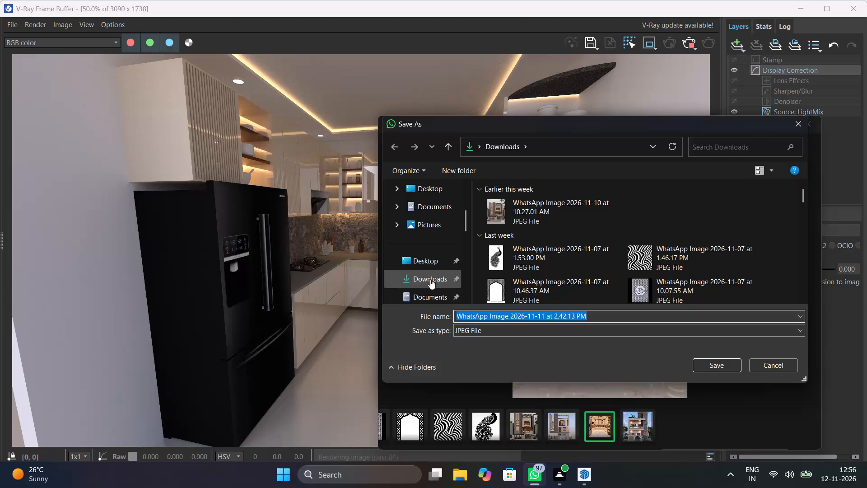
# Choose the Downloads folder as the destination for saving the WhatsApp image as a JPEG file.
pyautogui.click(430, 279)
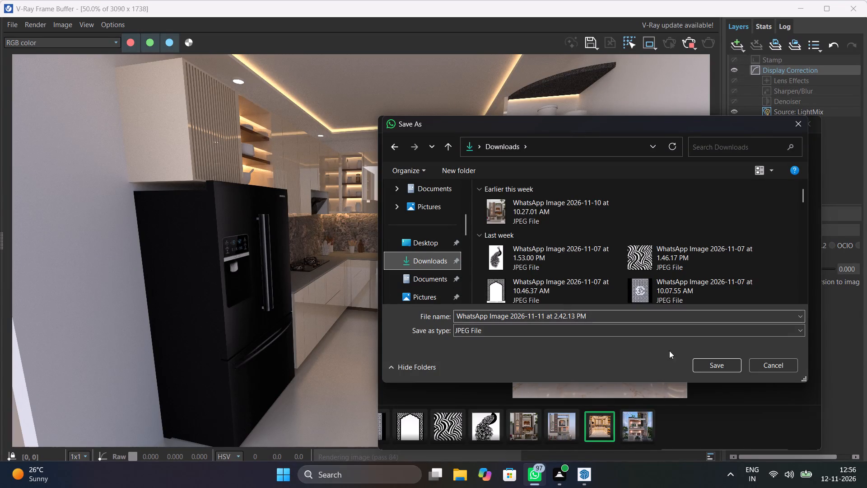
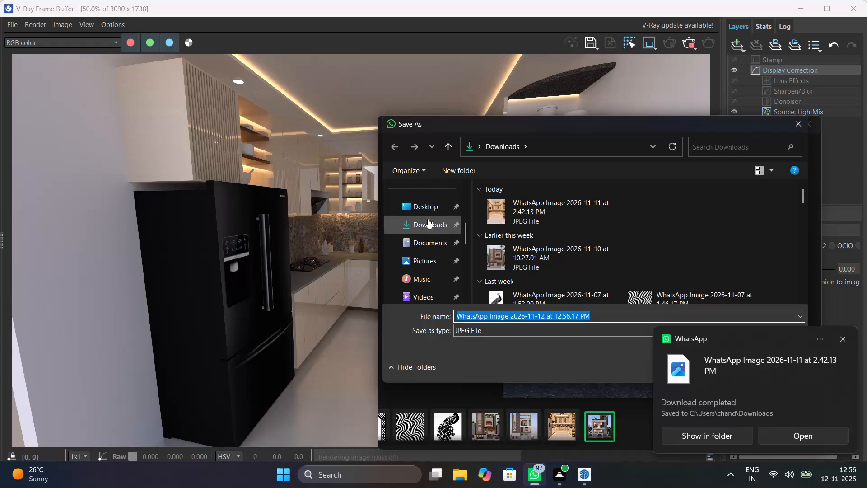
# Select the Downloads folder for saving the WhatsApp JPEG image and dismiss the download notification covering the save dialog.
pyautogui.click(430, 223)
pyautogui.scroll(-1, 596, 224)
pyautogui.scroll(-1, 644, 257)
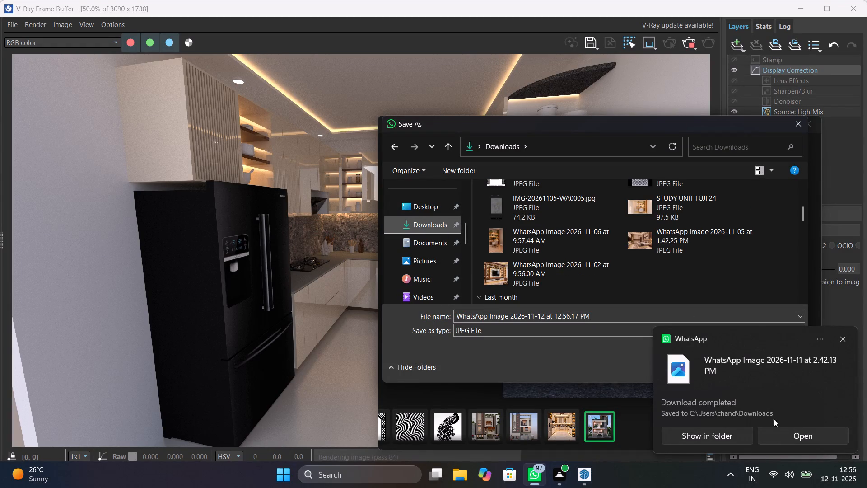
pyautogui.click(844, 343)
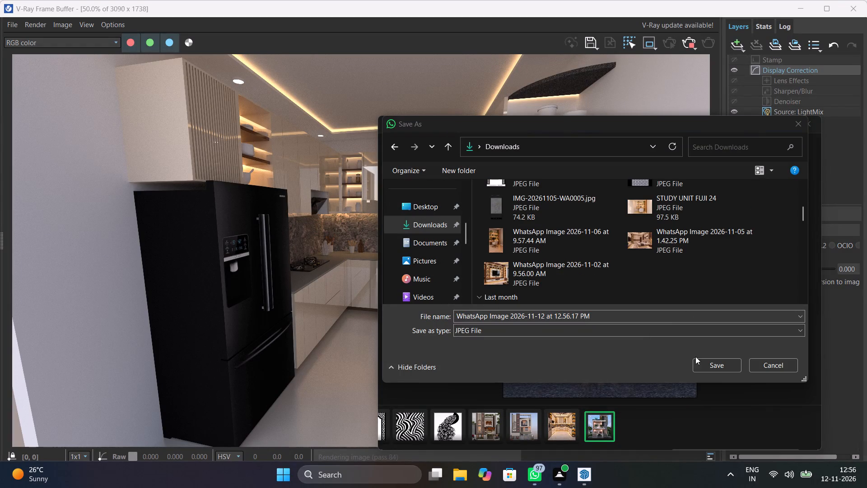
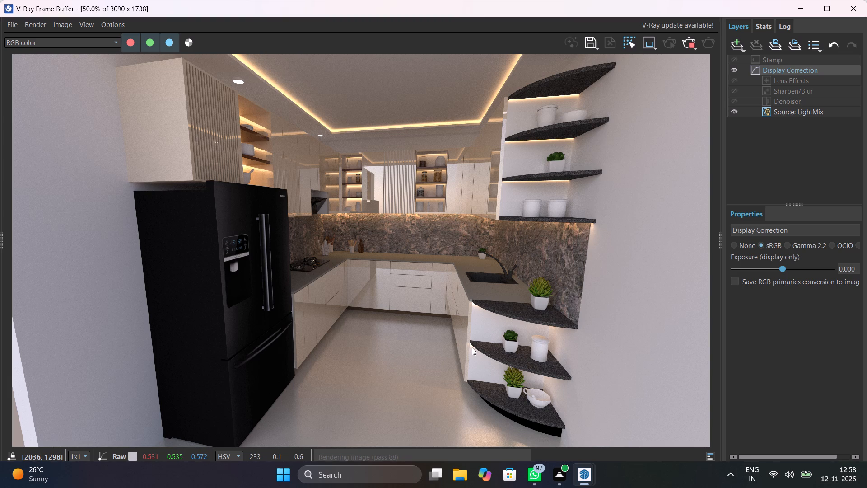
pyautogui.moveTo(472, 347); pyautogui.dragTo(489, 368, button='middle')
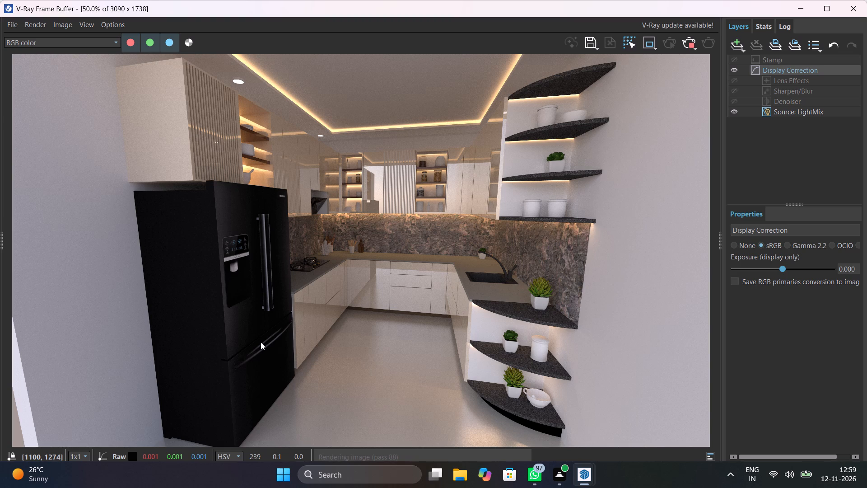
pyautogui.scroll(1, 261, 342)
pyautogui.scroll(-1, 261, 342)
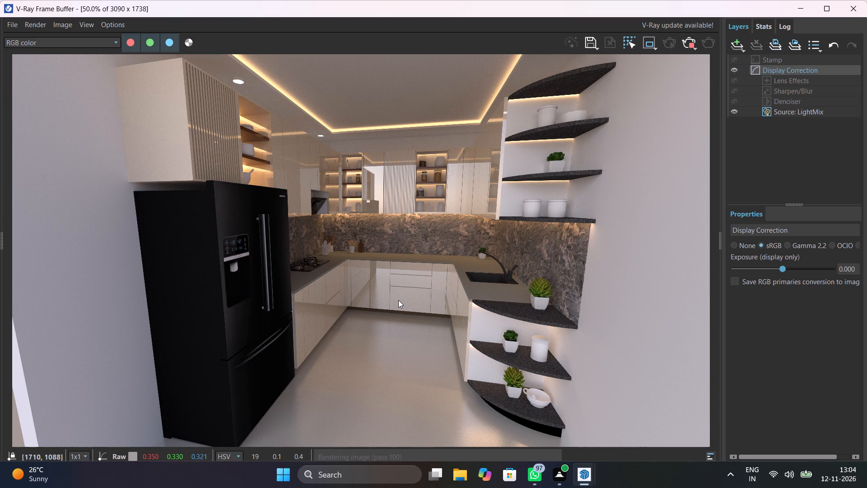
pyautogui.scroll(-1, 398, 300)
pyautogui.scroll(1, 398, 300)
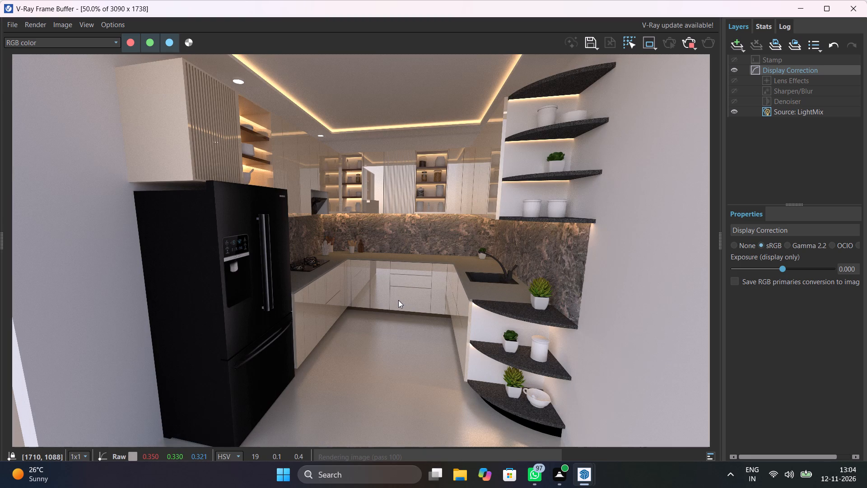
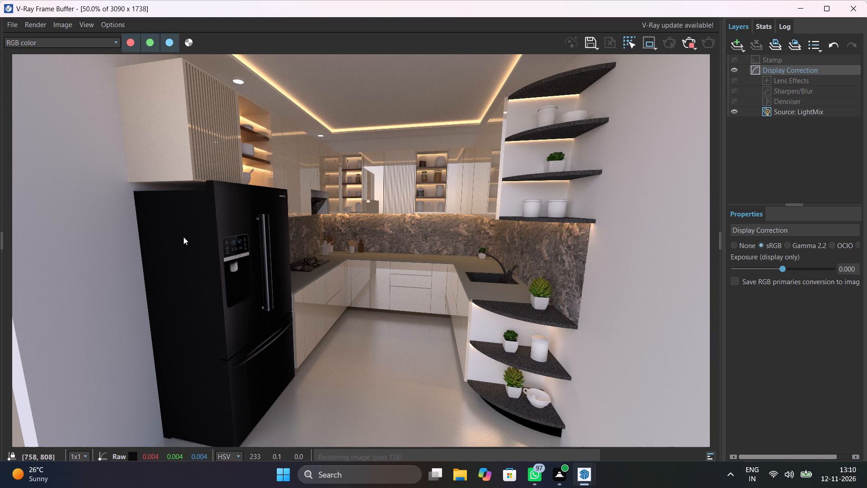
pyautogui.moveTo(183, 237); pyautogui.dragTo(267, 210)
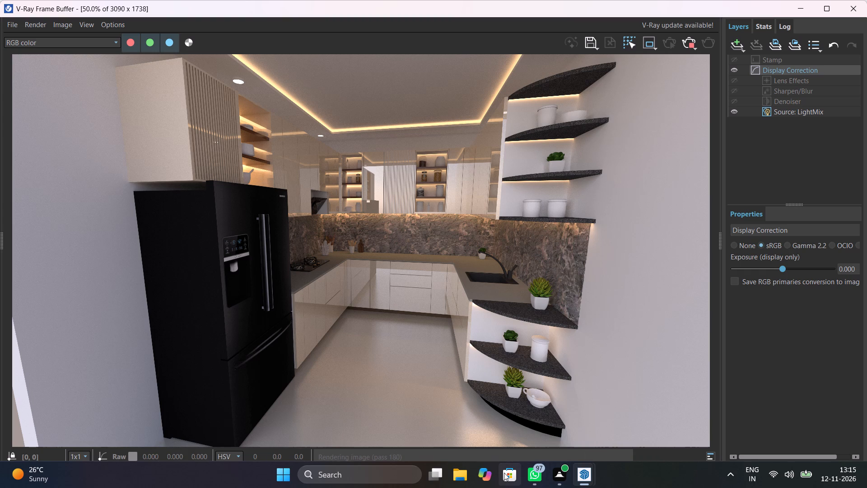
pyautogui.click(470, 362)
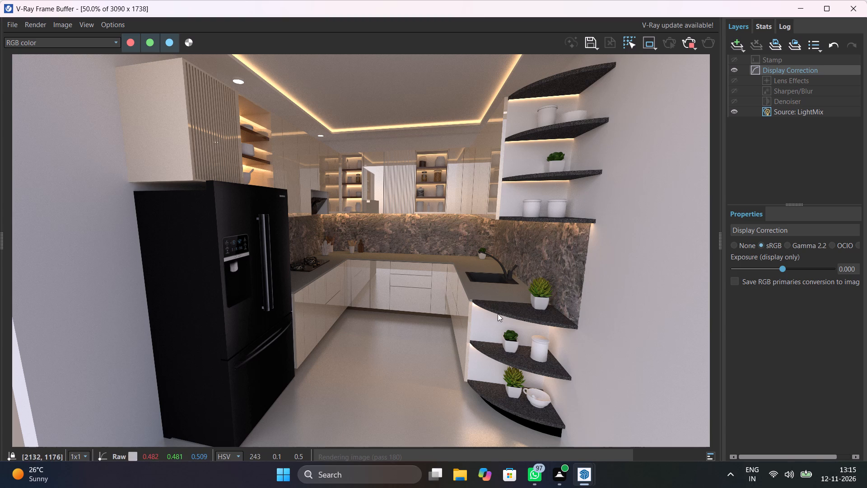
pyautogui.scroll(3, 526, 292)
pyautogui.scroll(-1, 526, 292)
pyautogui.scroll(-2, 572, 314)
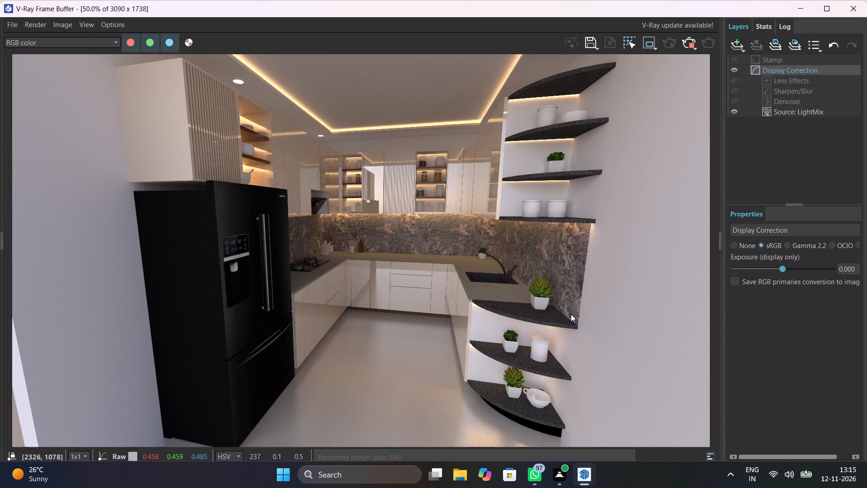
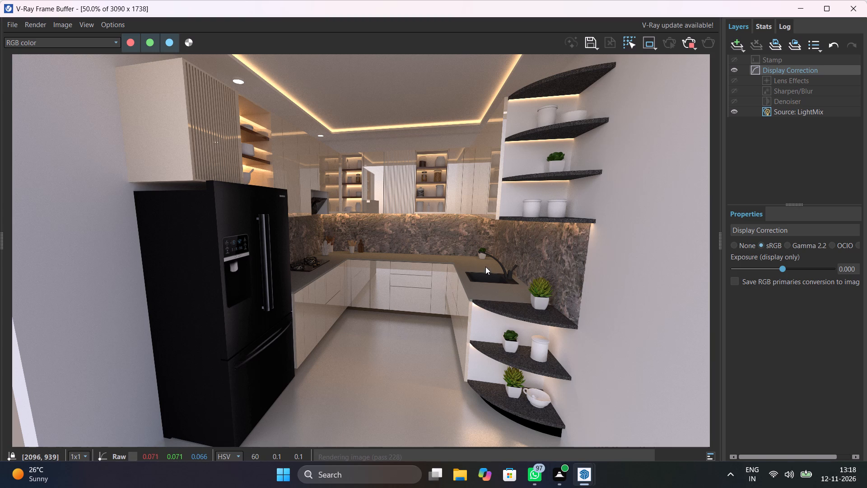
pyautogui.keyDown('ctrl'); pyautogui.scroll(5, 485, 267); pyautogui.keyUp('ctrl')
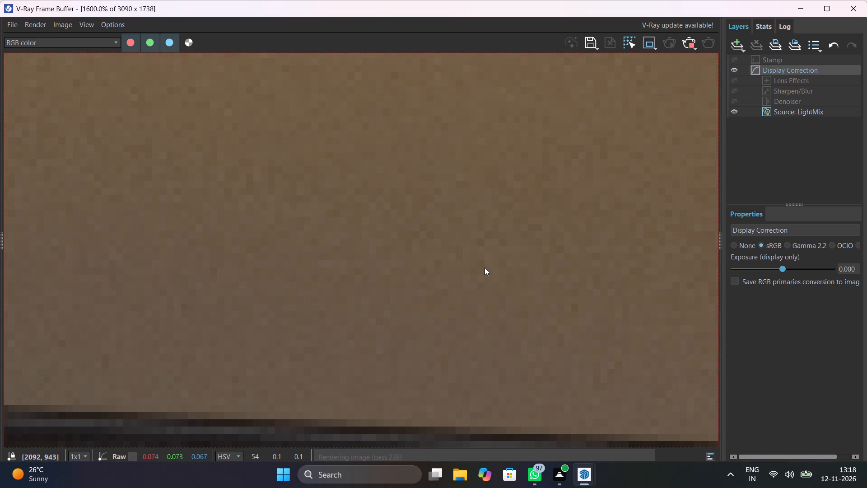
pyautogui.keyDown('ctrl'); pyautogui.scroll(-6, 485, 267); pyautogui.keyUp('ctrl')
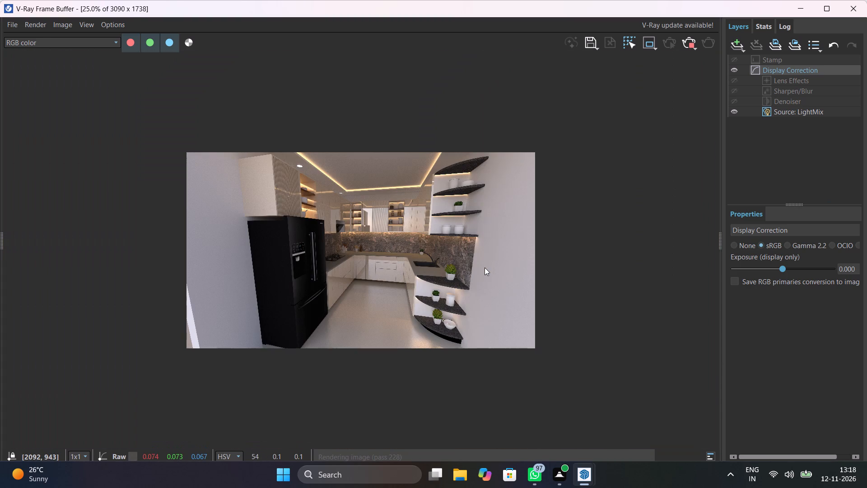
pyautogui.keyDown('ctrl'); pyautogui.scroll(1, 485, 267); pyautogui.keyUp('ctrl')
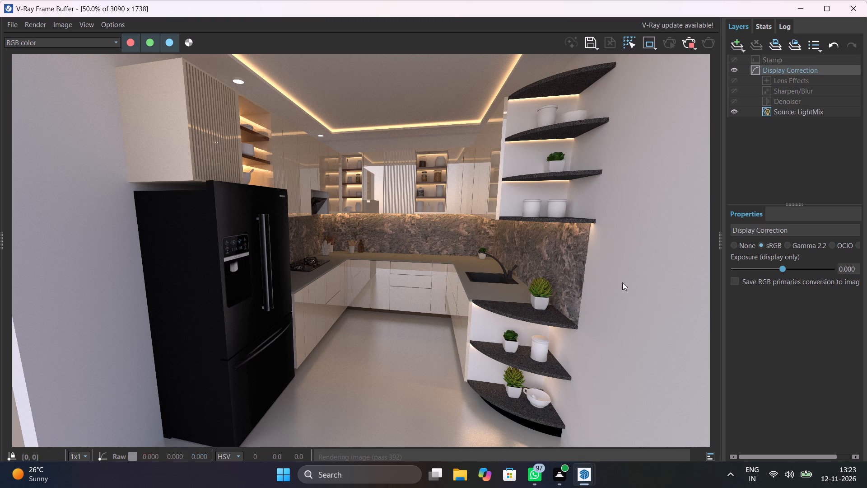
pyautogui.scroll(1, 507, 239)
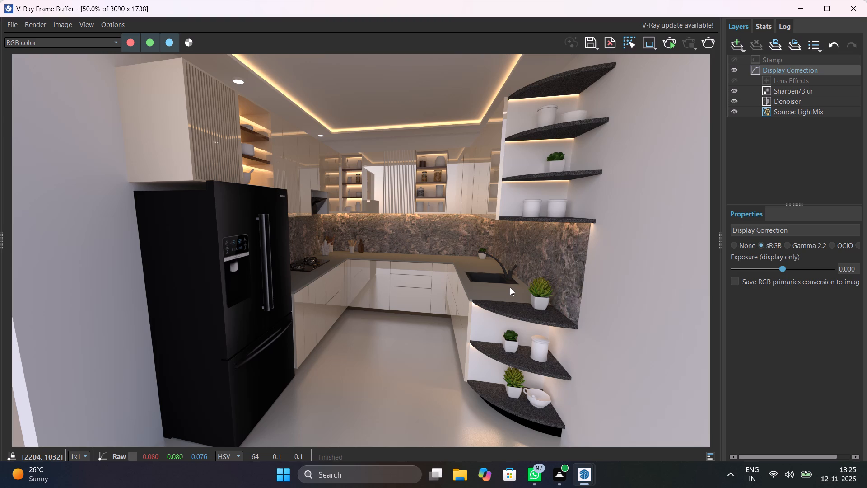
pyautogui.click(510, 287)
# Start saving the finished kitchen render and browse to the D: drive folder SANATH > 1.PROJECTS > SketchUp.
pyautogui.click(589, 40)
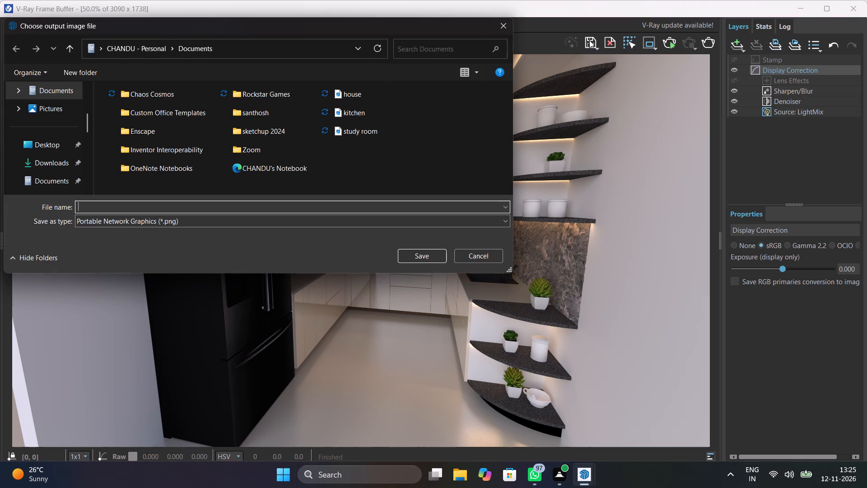
pyautogui.scroll(-2, 58, 151)
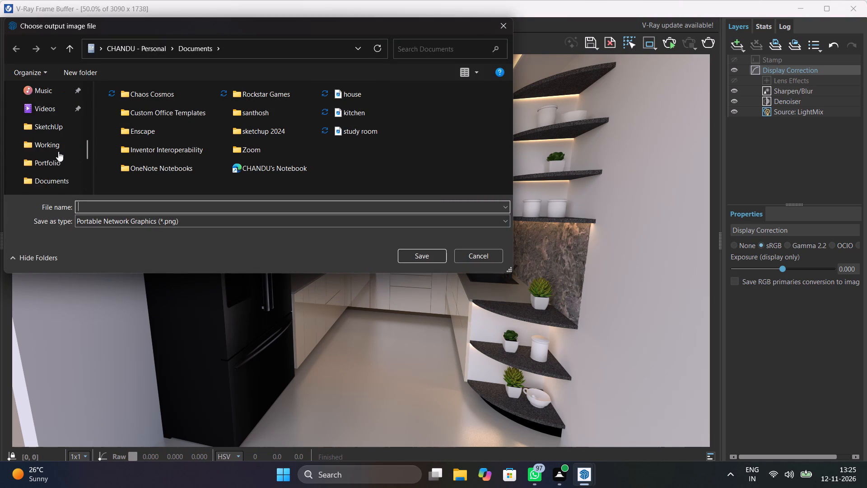
pyautogui.scroll(-3, 58, 151)
pyautogui.scroll(1, 58, 151)
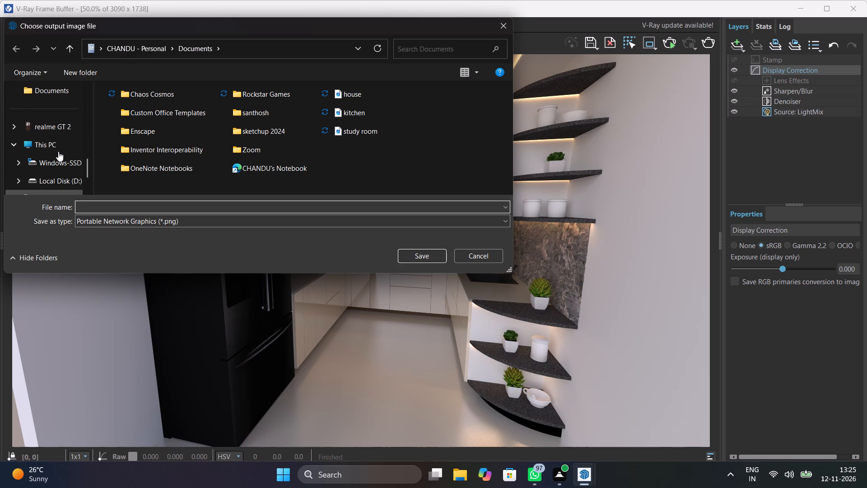
pyautogui.click(56, 143)
pyautogui.doubleClick(286, 122)
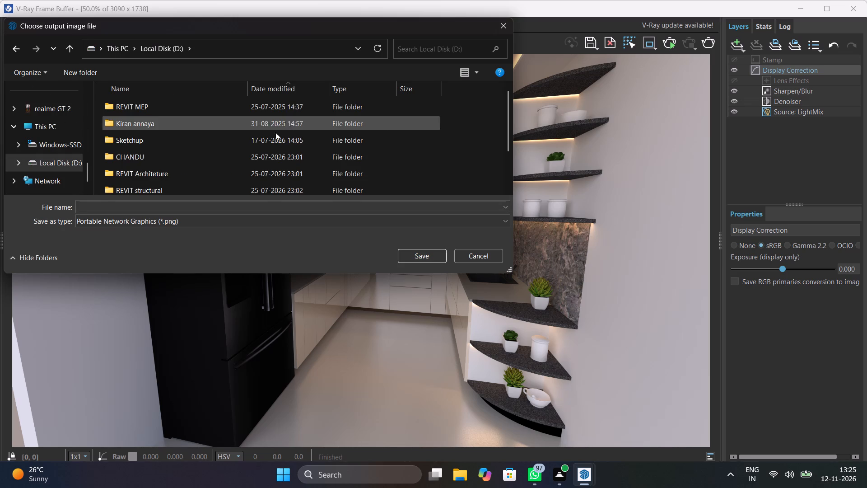
pyautogui.scroll(-2, 177, 147)
pyautogui.click(177, 147)
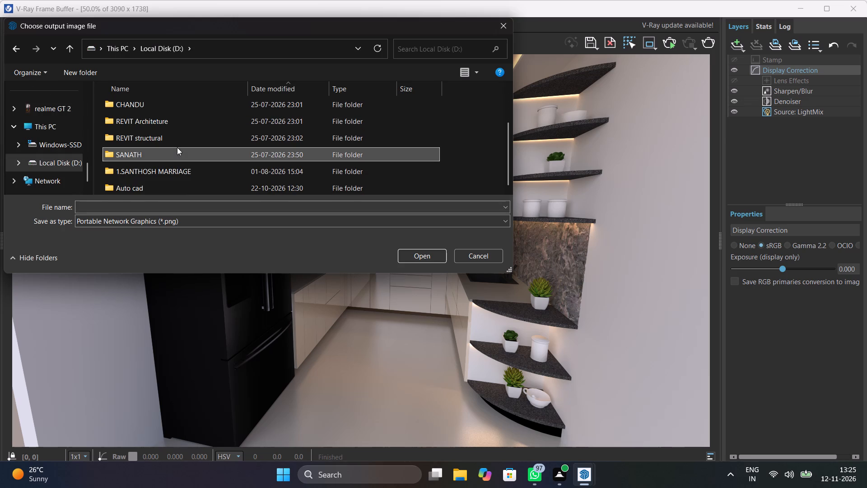
pyautogui.doubleClick(177, 147)
pyautogui.doubleClick(197, 118)
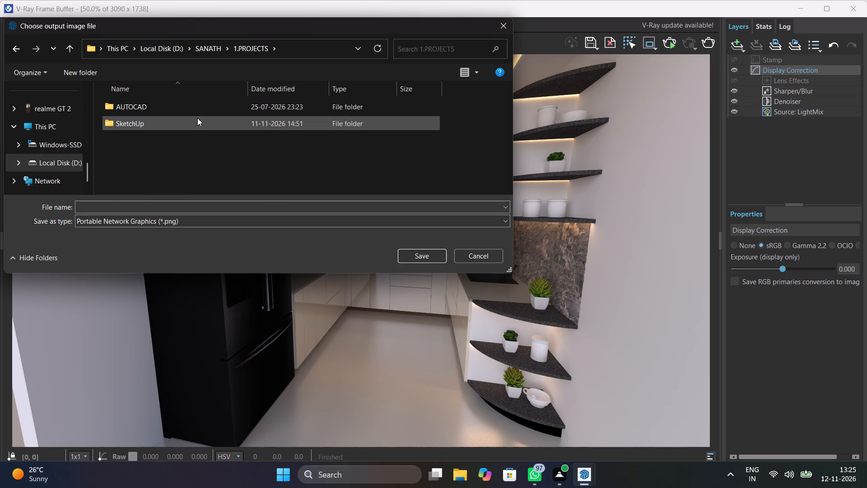
pyautogui.doubleClick(197, 118)
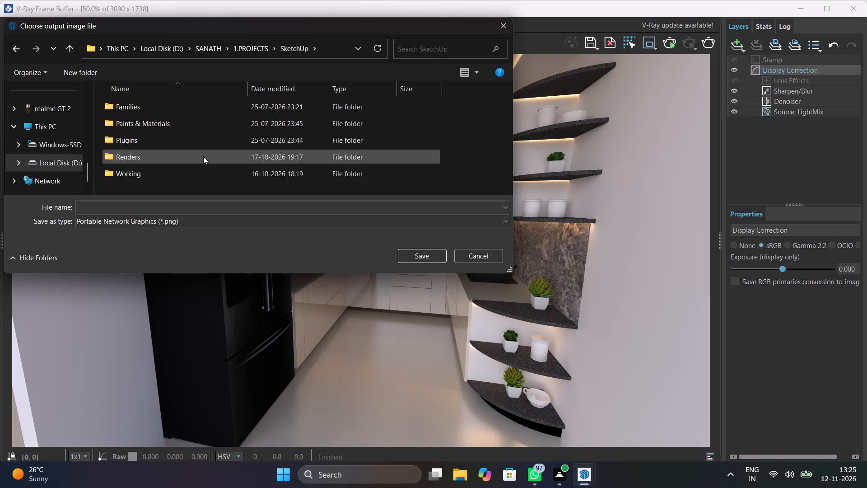
# Check the Renders and Working folders as save locations and return to the SketchUp folder.
pyautogui.scroll(-1, 203, 156)
pyautogui.doubleClick(203, 156)
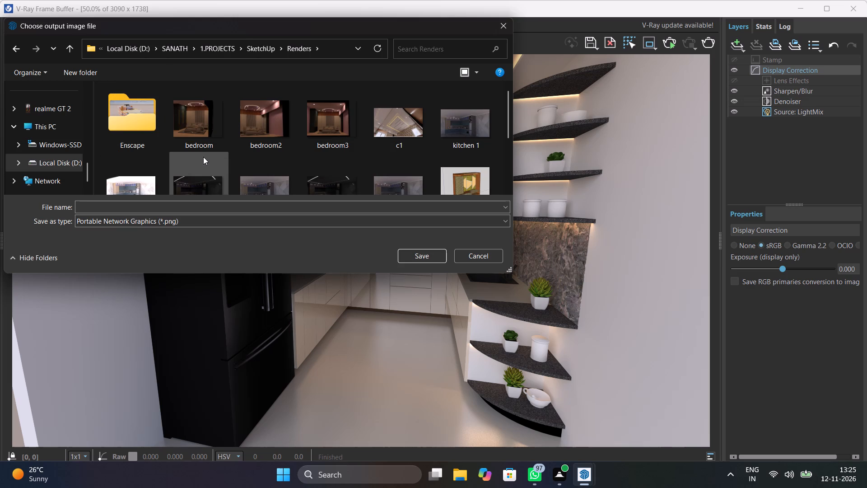
pyautogui.click(73, 49)
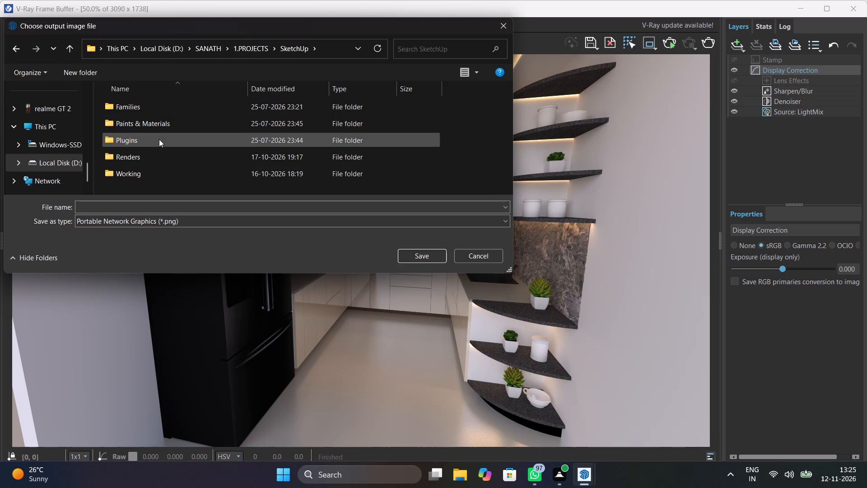
pyautogui.doubleClick(170, 169)
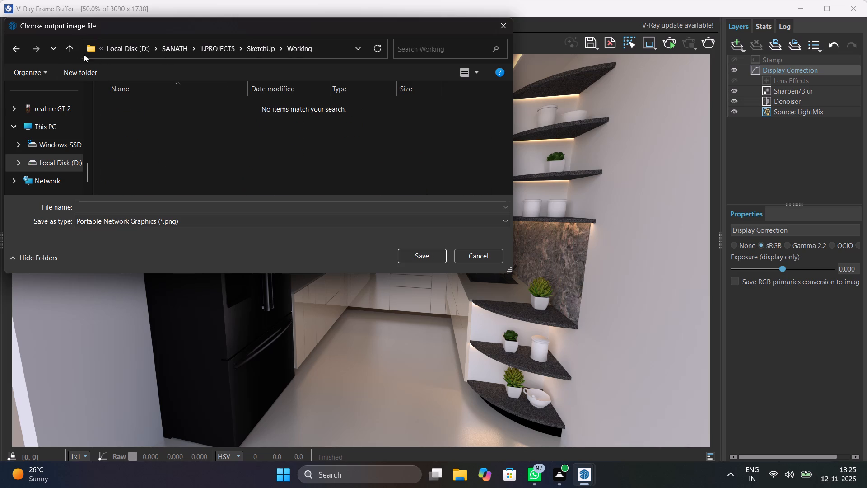
pyautogui.doubleClick(69, 45)
pyautogui.click(69, 45)
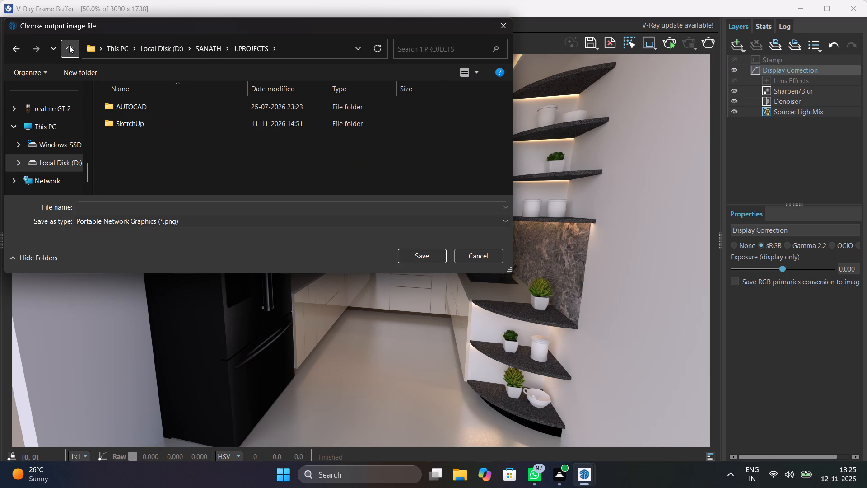
pyautogui.doubleClick(208, 125)
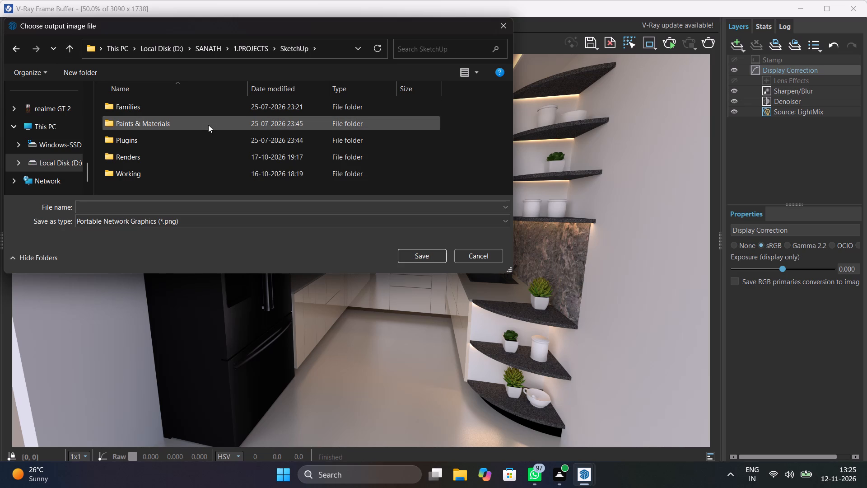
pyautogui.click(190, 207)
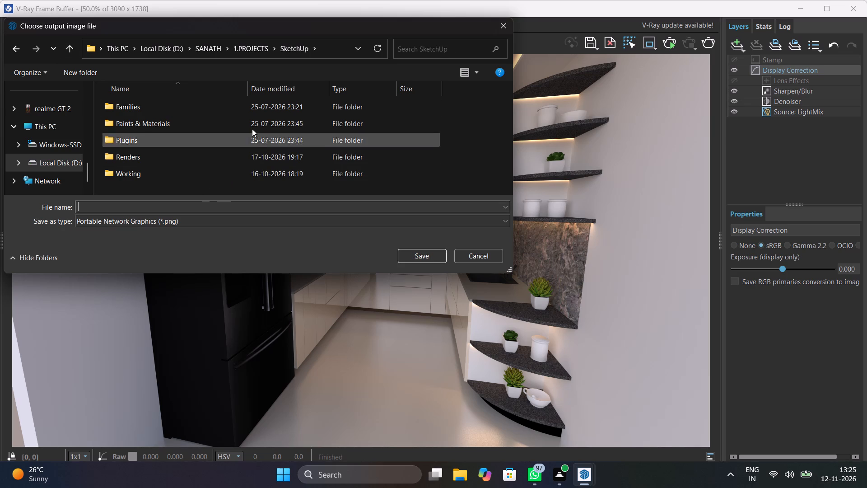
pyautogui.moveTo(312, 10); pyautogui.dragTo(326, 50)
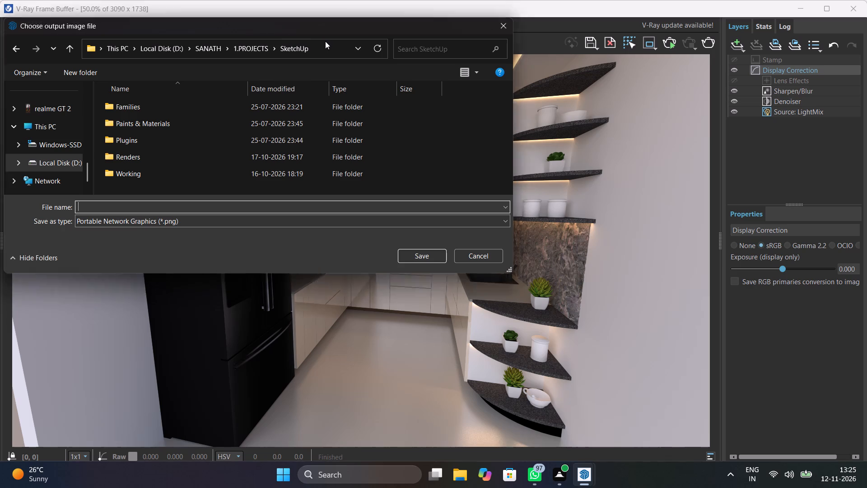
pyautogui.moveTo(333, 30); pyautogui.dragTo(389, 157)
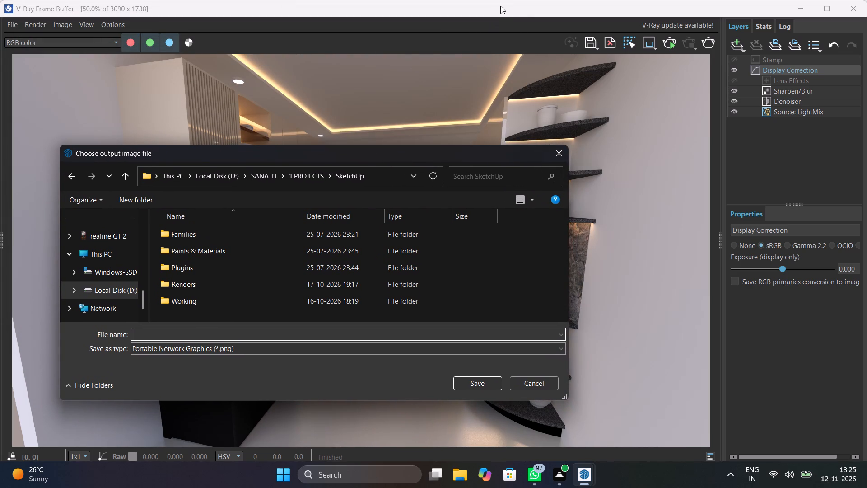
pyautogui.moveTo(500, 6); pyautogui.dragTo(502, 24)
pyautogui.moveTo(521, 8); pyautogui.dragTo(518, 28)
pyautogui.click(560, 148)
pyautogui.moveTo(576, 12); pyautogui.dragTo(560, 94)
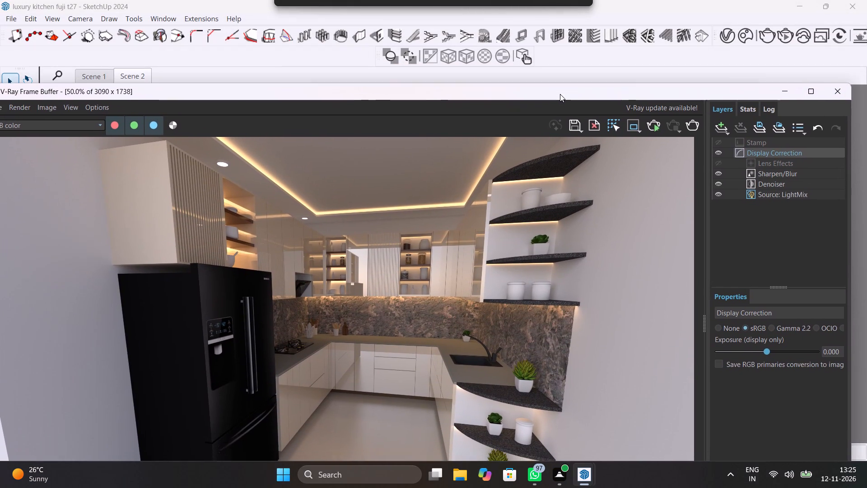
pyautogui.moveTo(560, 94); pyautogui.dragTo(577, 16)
# Start saving the render again in the SketchUp folder with the file name luxury kitchen fuji 27.
pyautogui.click(589, 44)
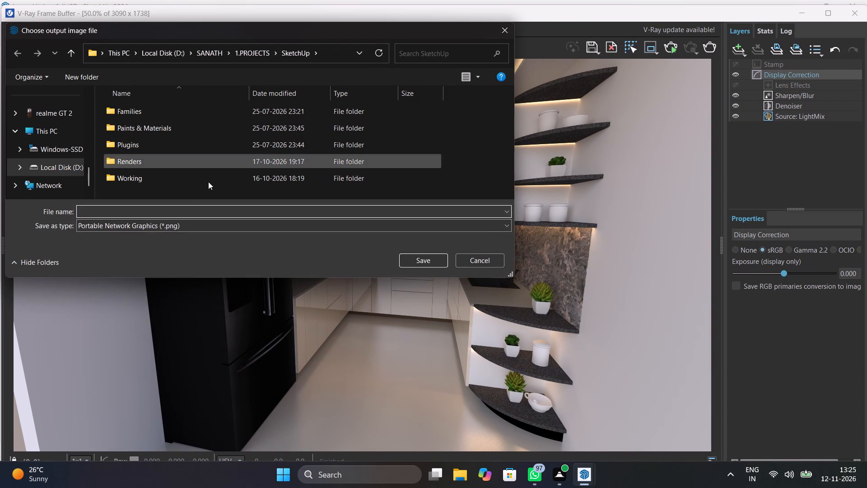
pyautogui.click(90, 210)
pyautogui.write('luxury')
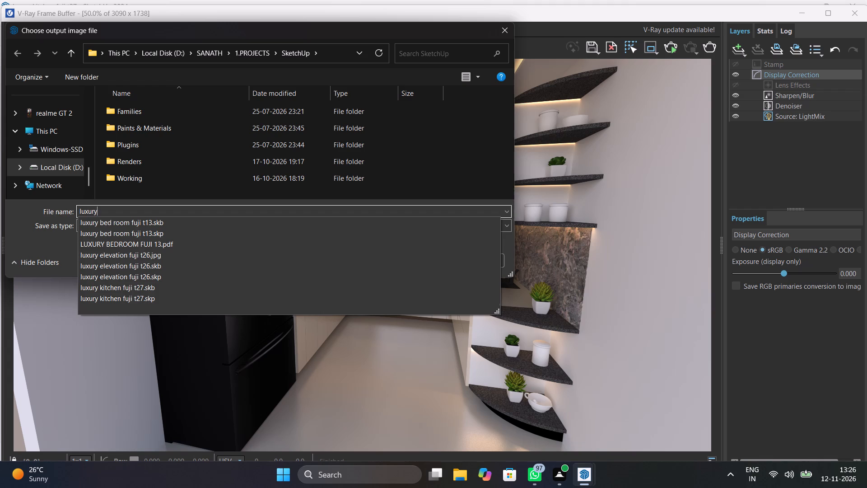
pyautogui.press('space')
pyautogui.write('kitchen fuji')
pyautogui.press('space')
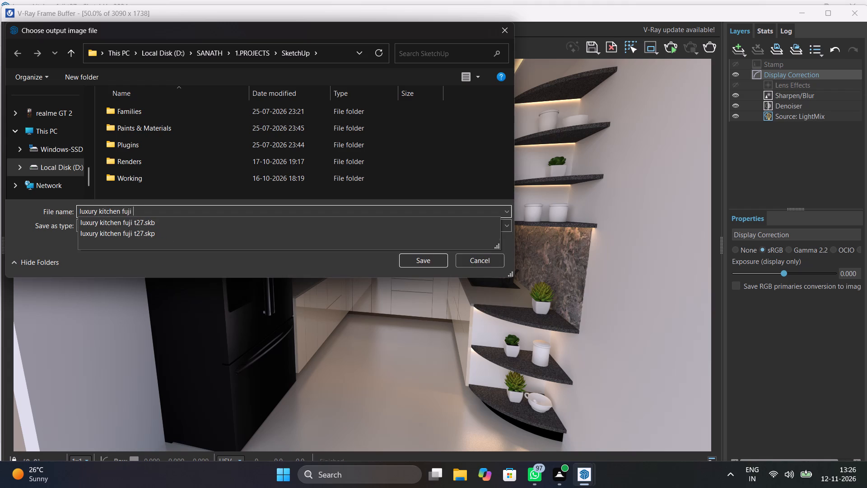
pyautogui.press('2')
pyautogui.press('7')
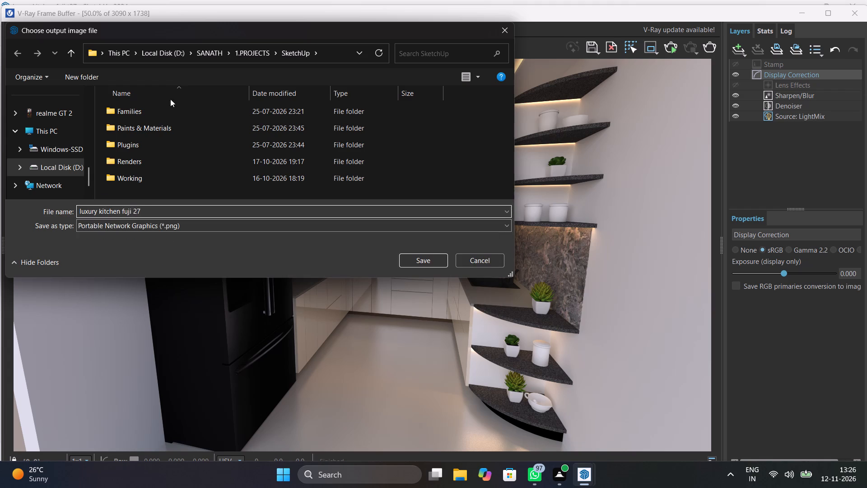
# Set the output format to JPEG image file and save the render.
pyautogui.click(499, 228)
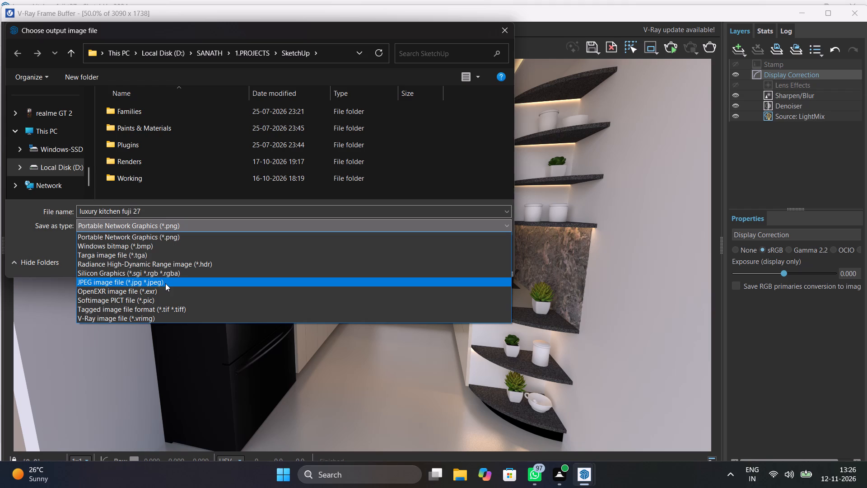
pyautogui.scroll(-2, 170, 290)
pyautogui.scroll(2, 181, 262)
pyautogui.scroll(-5, 181, 262)
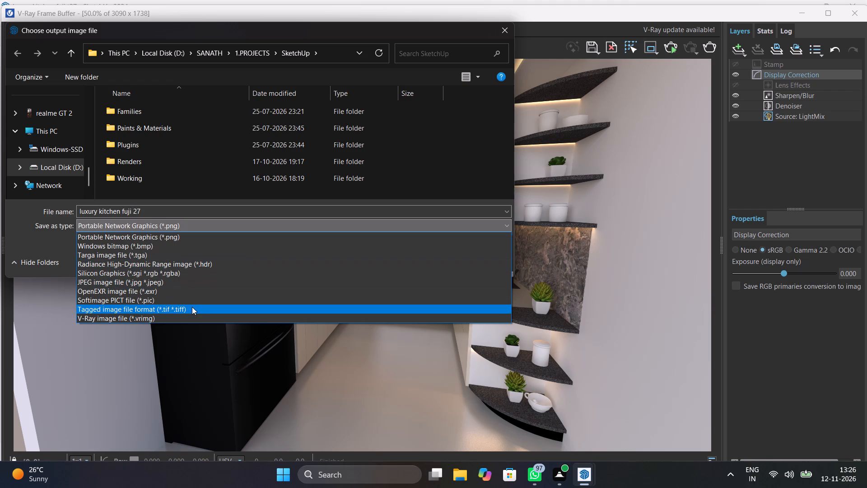
pyautogui.click(112, 282)
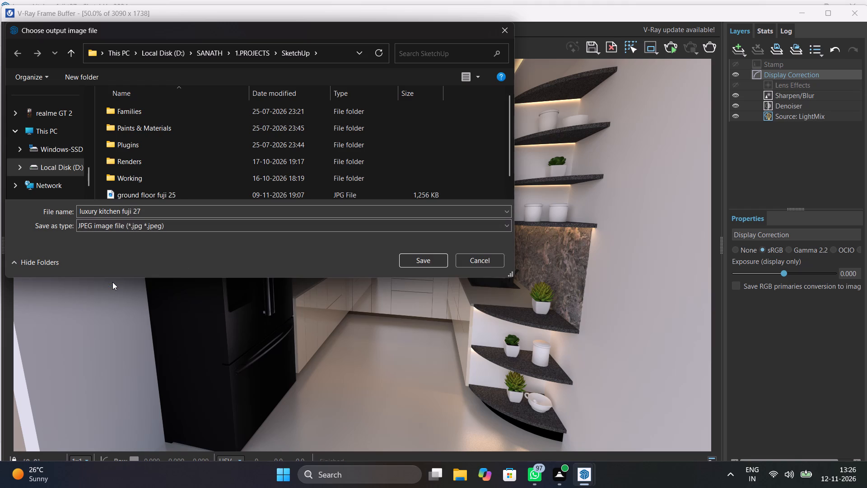
pyautogui.scroll(-4, 111, 150)
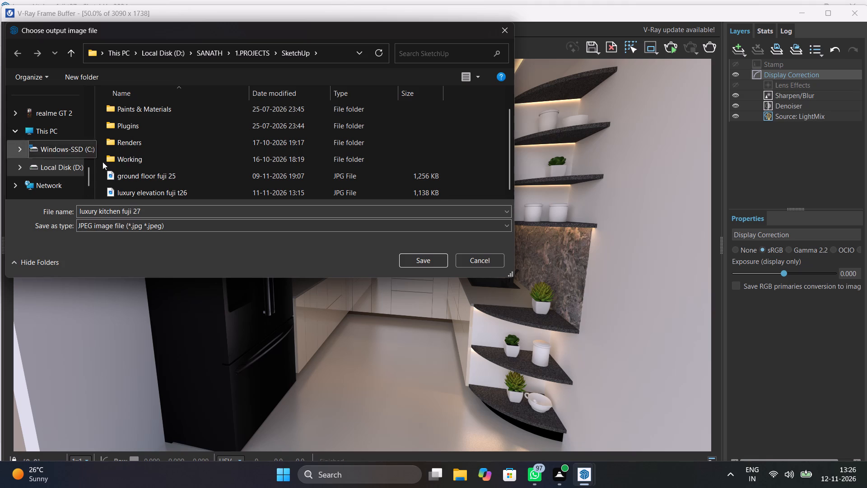
pyautogui.scroll(-4, 160, 192)
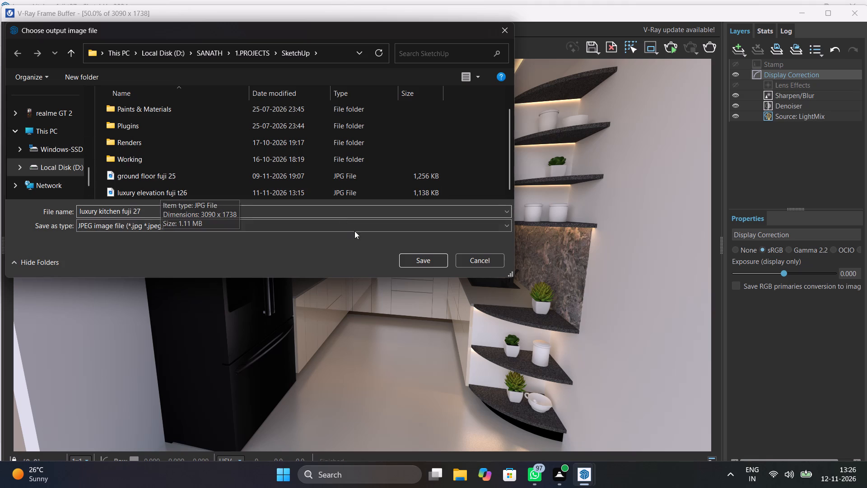
pyautogui.click(421, 259)
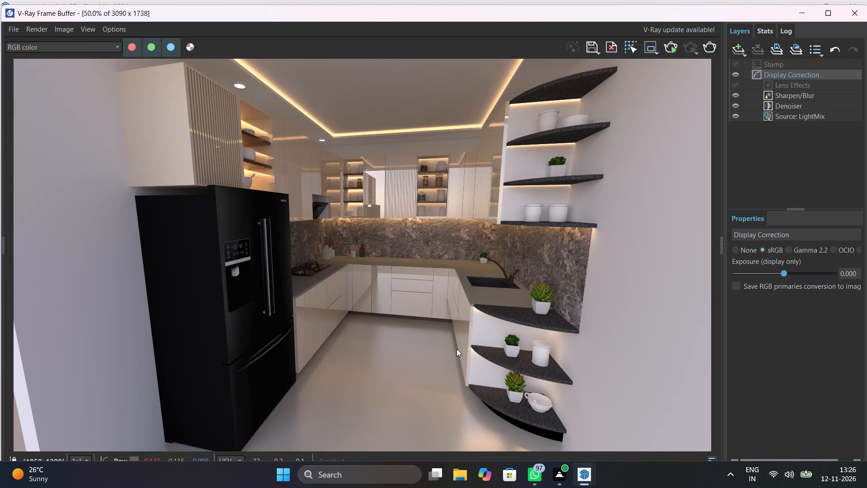
# Switch to File Explorer and open the recently saved image luxury kitchen fuji 27 for viewing.
pyautogui.click(461, 471)
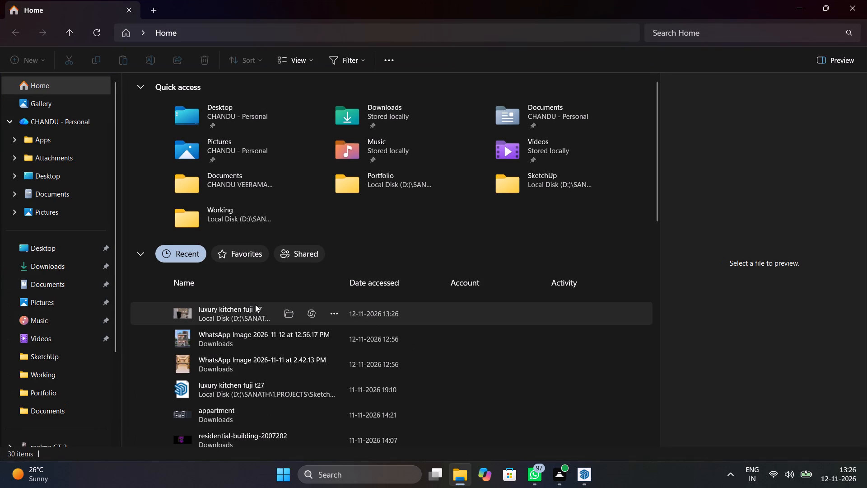
pyautogui.doubleClick(247, 310)
pyautogui.click(247, 310)
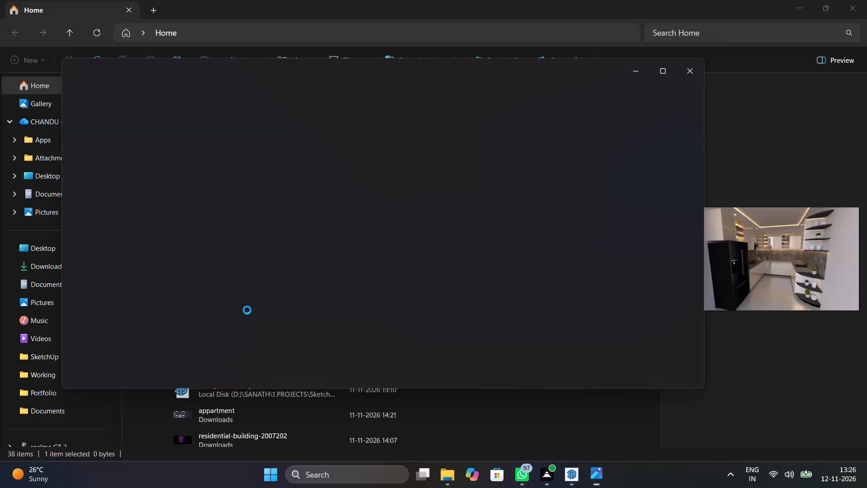
# Enlarge the saved kitchen render to check it, and close the image viewer and File Explorer.
pyautogui.click(657, 70)
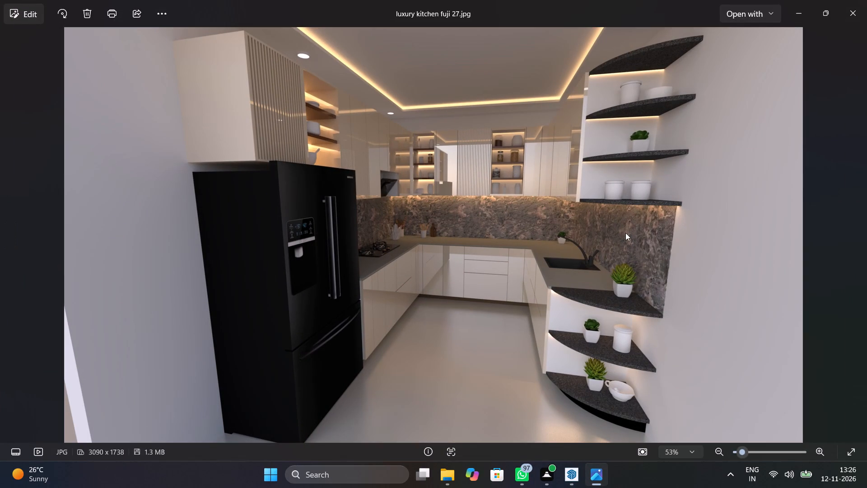
pyautogui.click(857, 18)
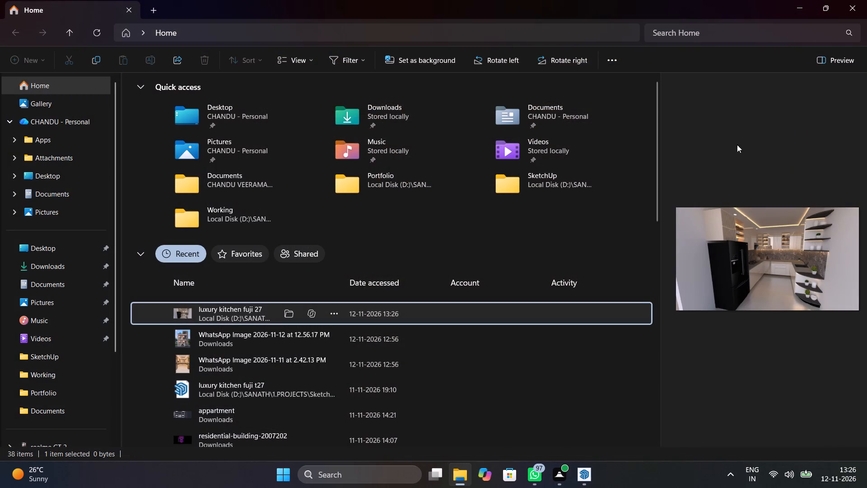
pyautogui.click(864, 7)
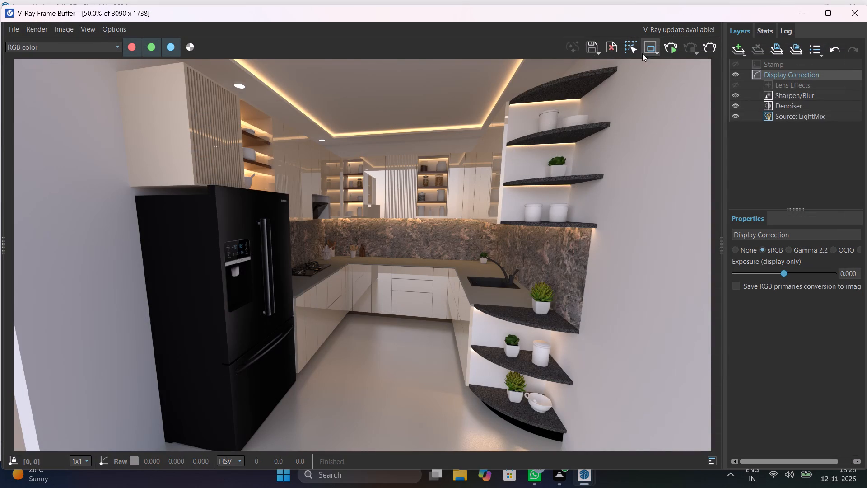
# Start an interactive V-Ray render of the kitchen view and close the frame buffer.
pyautogui.click(673, 50)
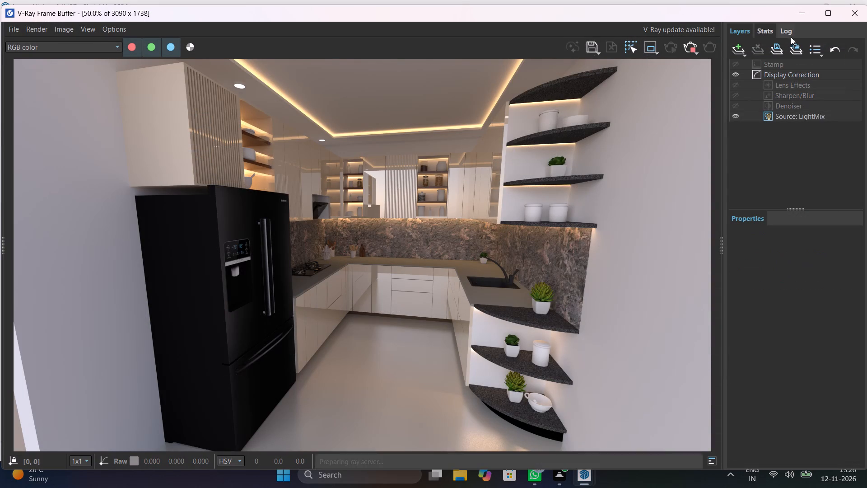
pyautogui.click(854, 20)
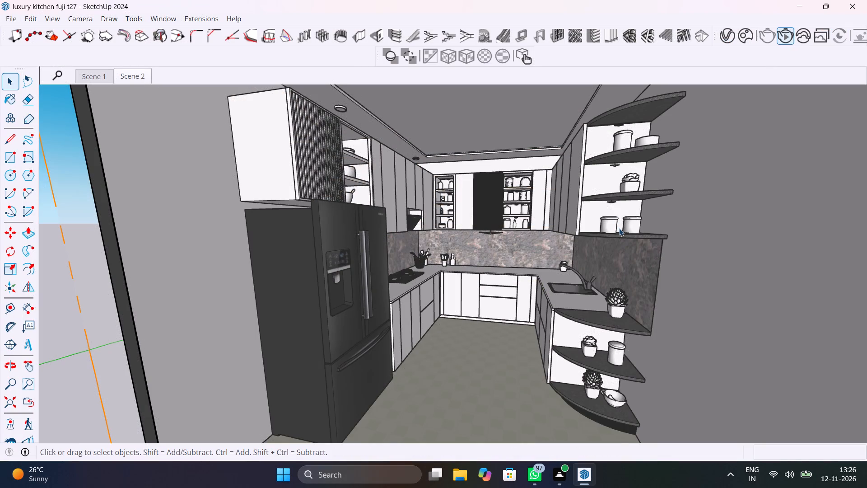
# Switch between Scene 1 and Scene 2 and examine the whole kitchen room from outside.
pyautogui.click(100, 74)
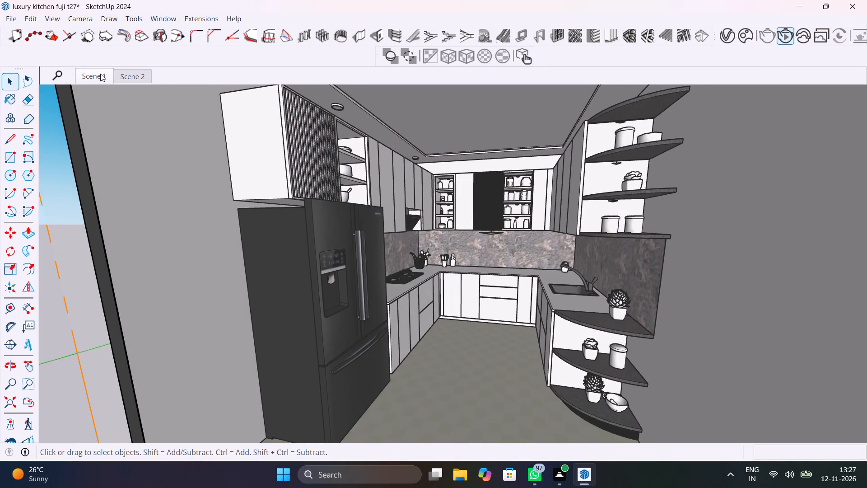
pyautogui.click(135, 74)
pyautogui.scroll(-2, 318, 221)
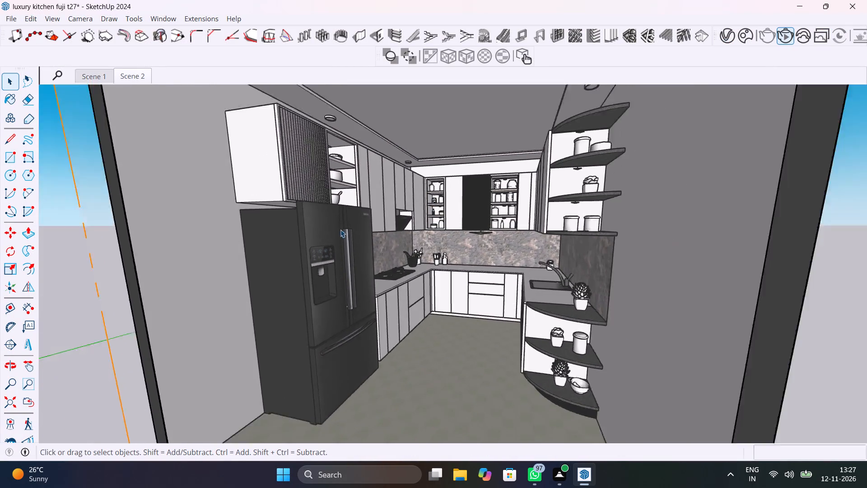
pyautogui.scroll(-14, 340, 230)
pyautogui.scroll(-7, 342, 230)
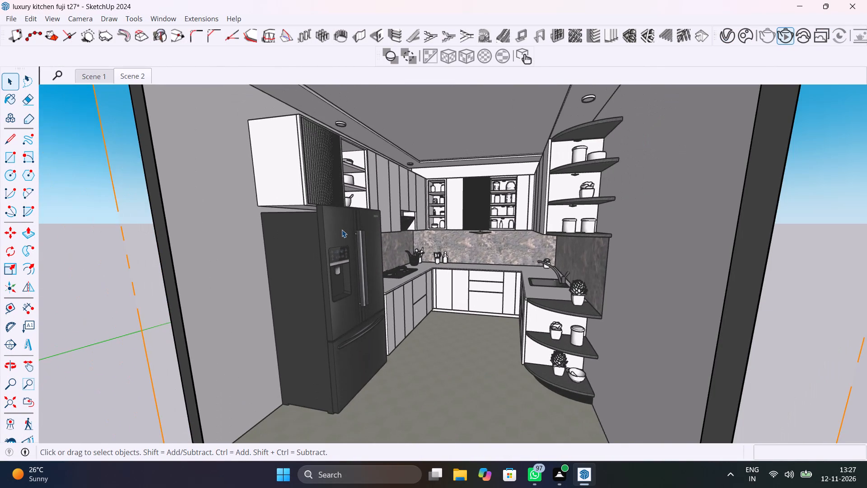
pyautogui.scroll(-10, 344, 288)
pyautogui.click(559, 299)
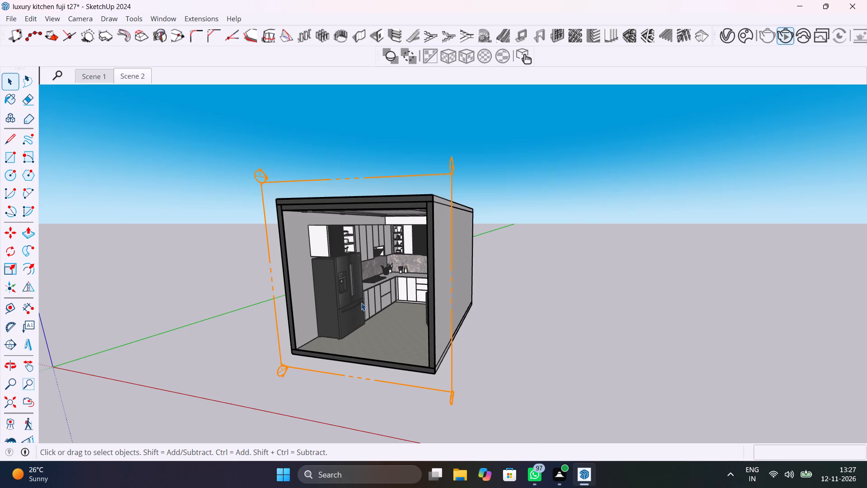
pyautogui.scroll(-1, 350, 304)
pyautogui.moveTo(351, 304); pyautogui.dragTo(436, 325, button='middle')
pyautogui.scroll(-10, 436, 325)
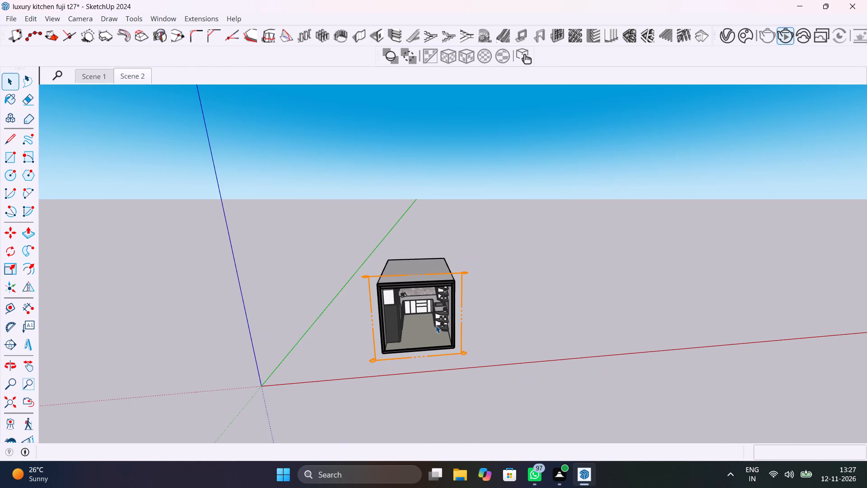
# Save the luxury kitchen fuji t27 model.
pyautogui.hotkey('ctrl', 's')
pyautogui.scroll(5, 444, 338)
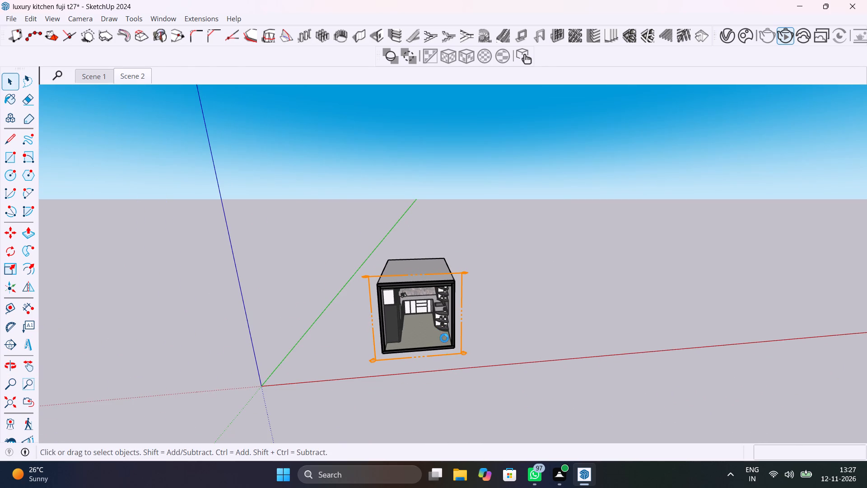
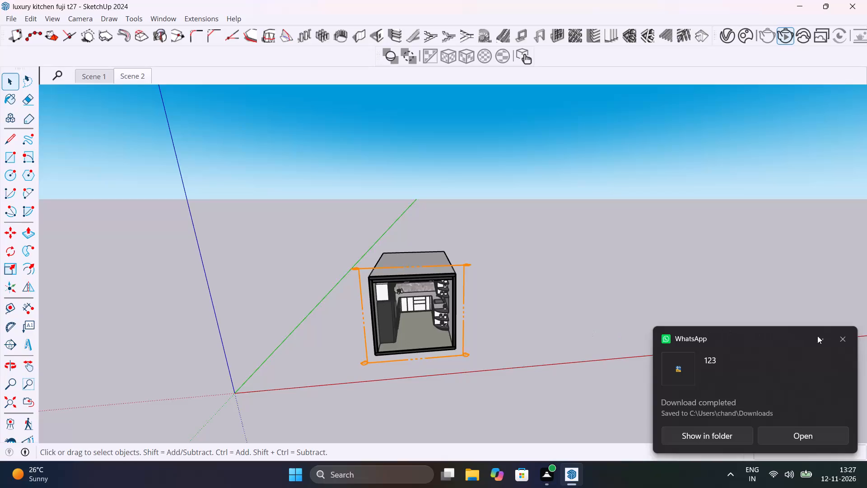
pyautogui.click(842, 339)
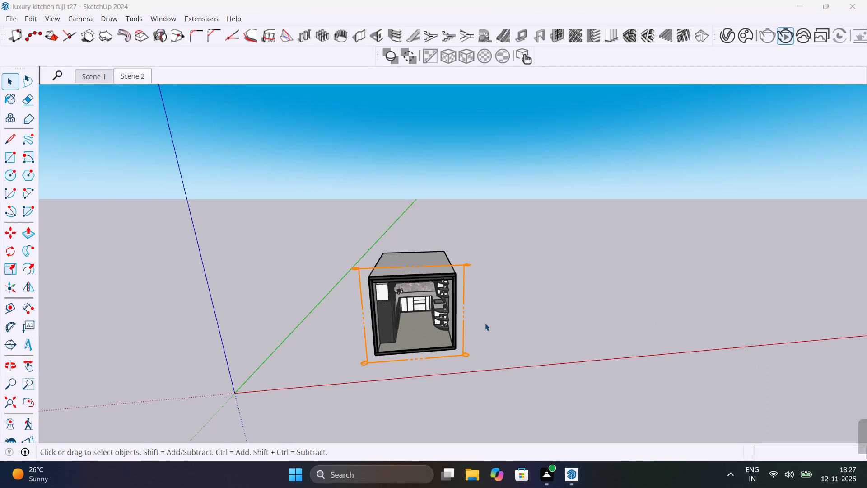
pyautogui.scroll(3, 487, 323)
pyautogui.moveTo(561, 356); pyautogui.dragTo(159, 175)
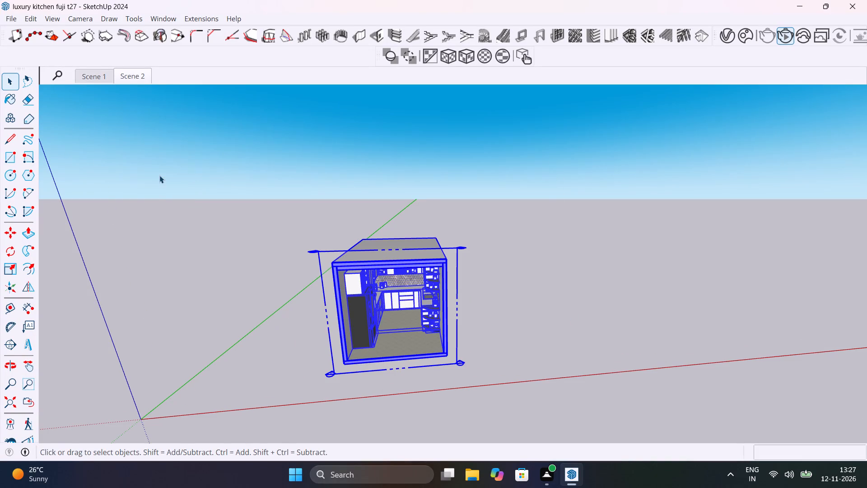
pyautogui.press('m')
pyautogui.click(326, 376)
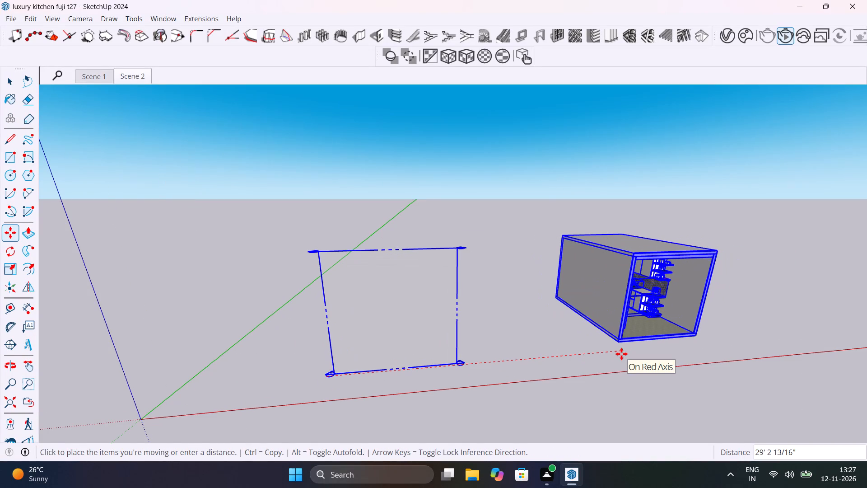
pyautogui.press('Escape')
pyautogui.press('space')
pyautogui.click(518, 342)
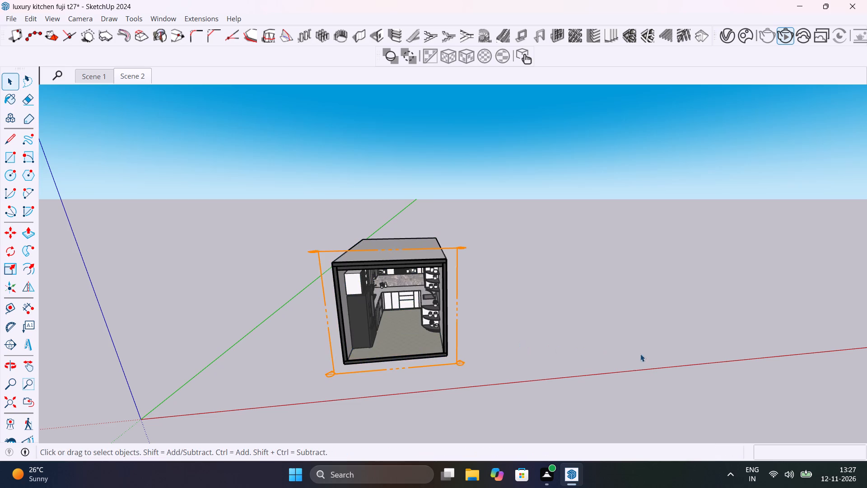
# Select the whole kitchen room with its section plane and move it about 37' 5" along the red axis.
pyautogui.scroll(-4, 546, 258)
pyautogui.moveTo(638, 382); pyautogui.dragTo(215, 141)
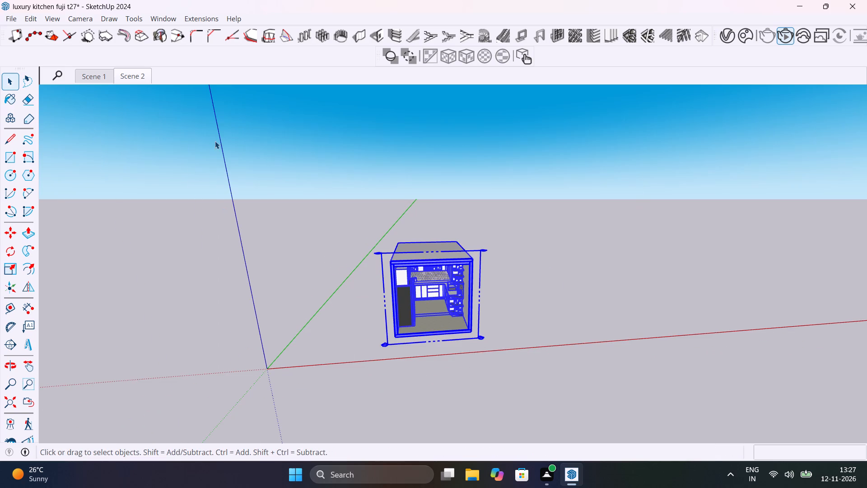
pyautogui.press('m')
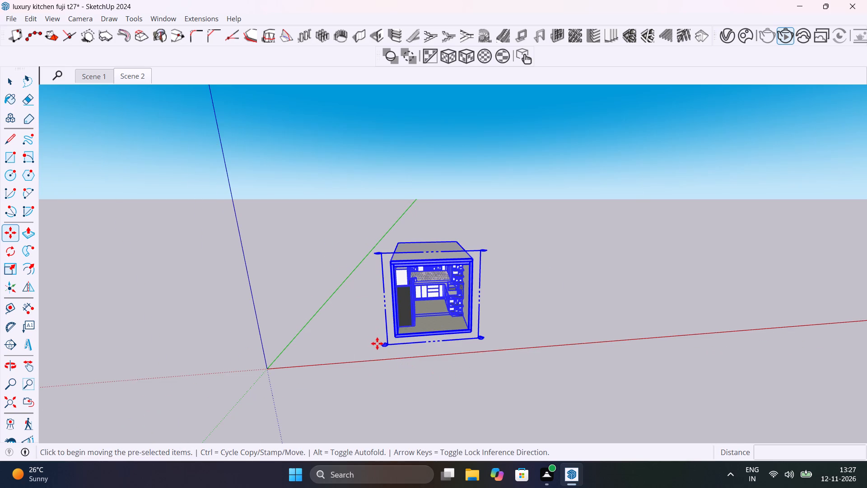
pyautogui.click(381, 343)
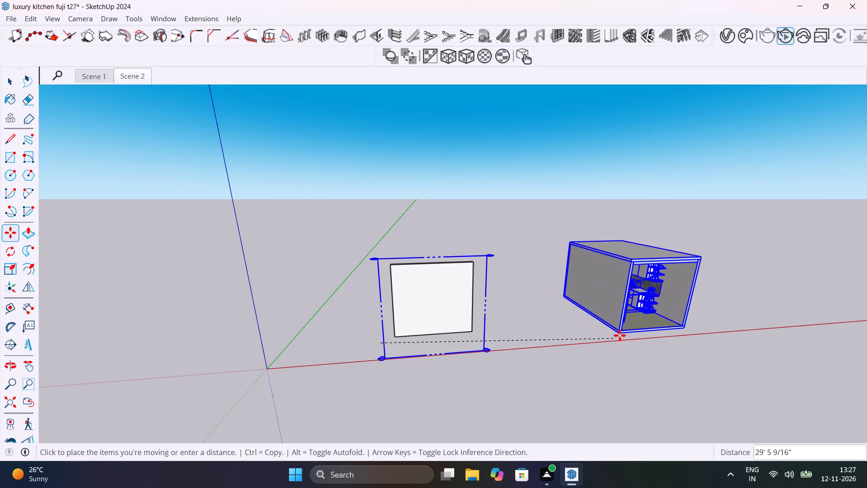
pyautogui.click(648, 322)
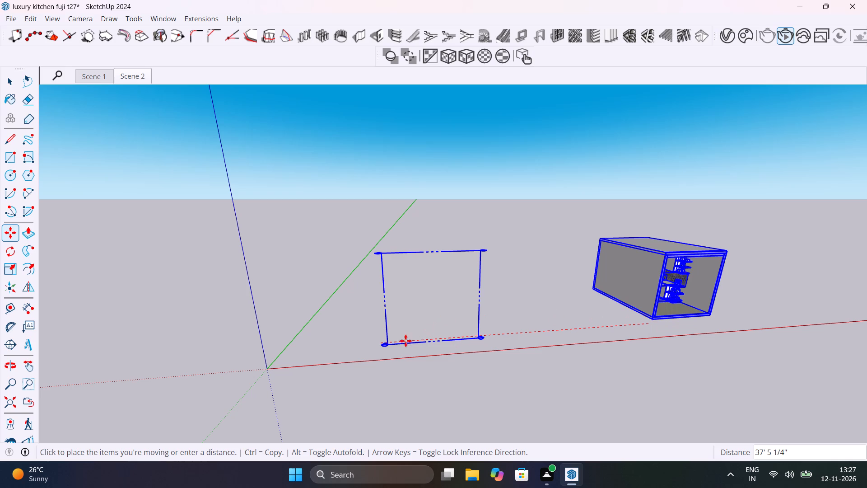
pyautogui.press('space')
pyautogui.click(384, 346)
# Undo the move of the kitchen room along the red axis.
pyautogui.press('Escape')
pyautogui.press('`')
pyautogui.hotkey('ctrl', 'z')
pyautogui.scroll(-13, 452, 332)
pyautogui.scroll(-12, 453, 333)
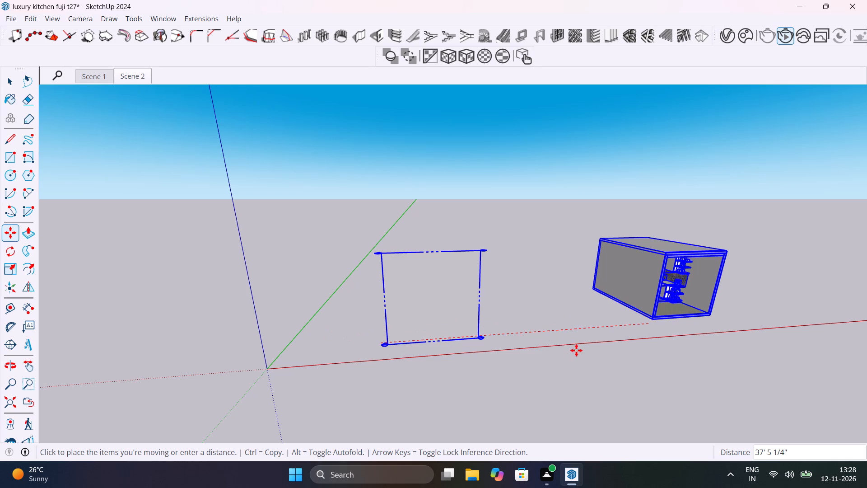
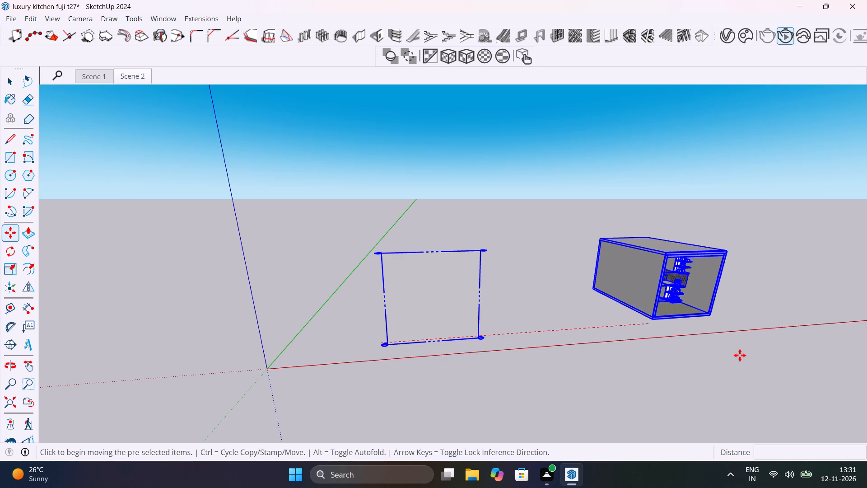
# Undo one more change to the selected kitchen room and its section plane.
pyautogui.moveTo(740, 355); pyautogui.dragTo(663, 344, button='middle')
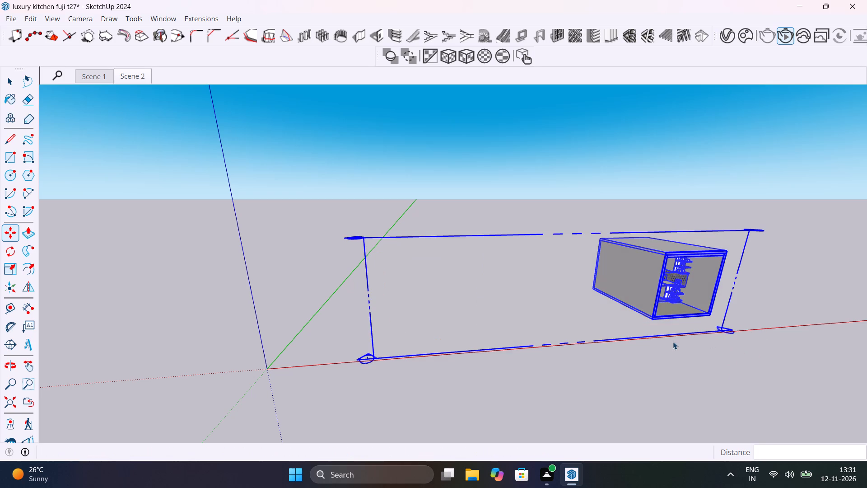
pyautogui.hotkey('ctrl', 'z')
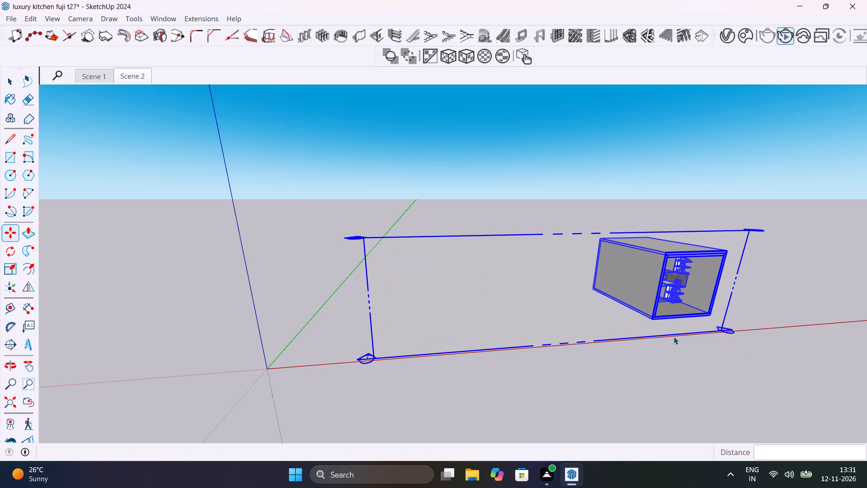
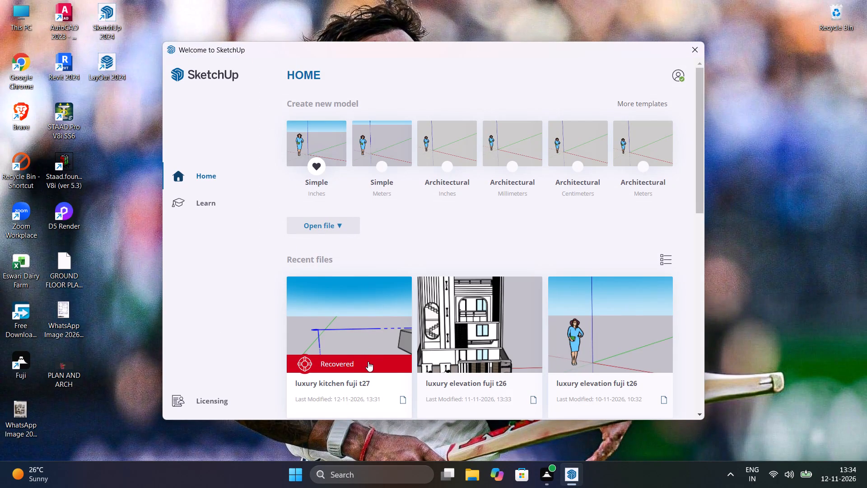
# Open the recovered luxury kitchen fuji t27 model from the recent files.
pyautogui.click(368, 361)
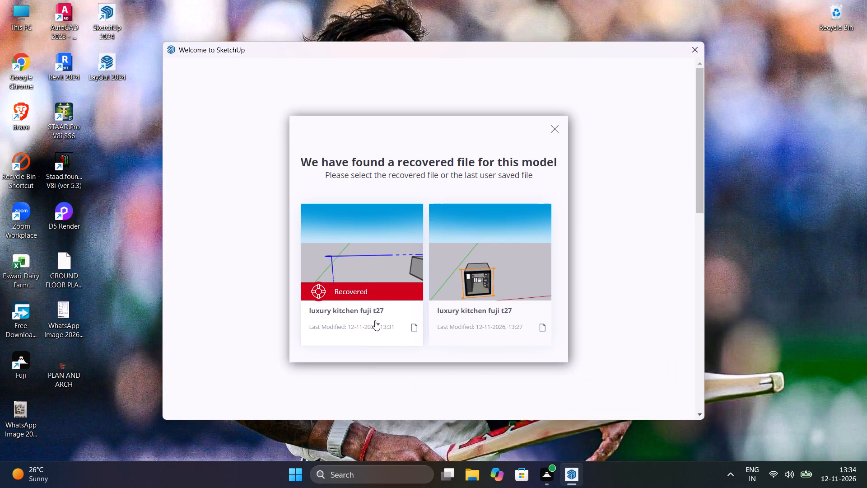
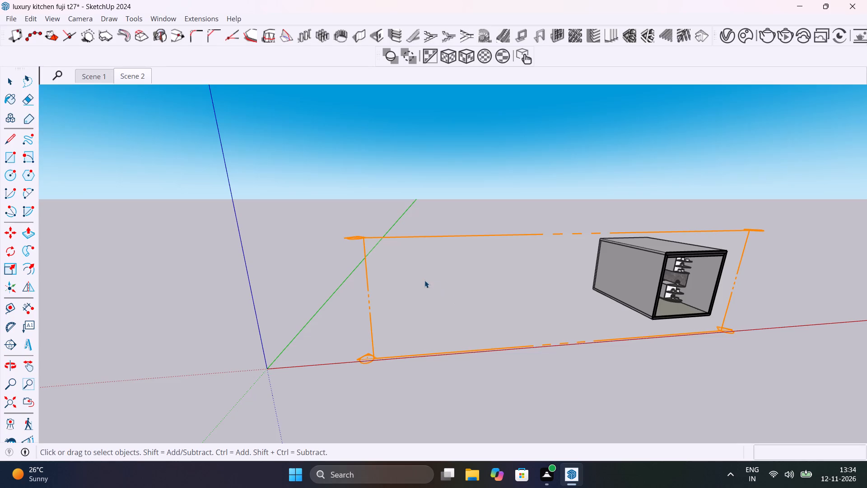
# Save the model over the existing luxury kitchen fuji t27 file, dismissing the licence window and the Enscape and extension update notices.
pyautogui.scroll(6, 636, 310)
pyautogui.hotkey('ctrl', 'z')
pyautogui.hotkey('ctrl', 's')
pyautogui.click(555, 365)
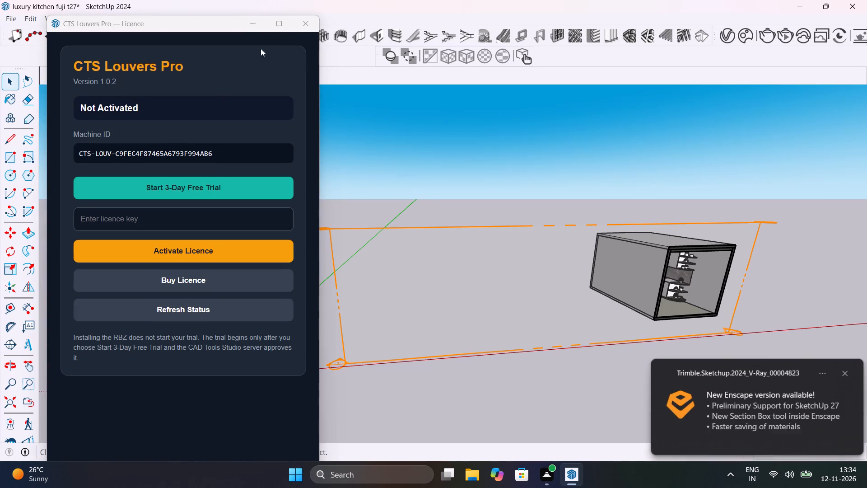
pyautogui.click(307, 20)
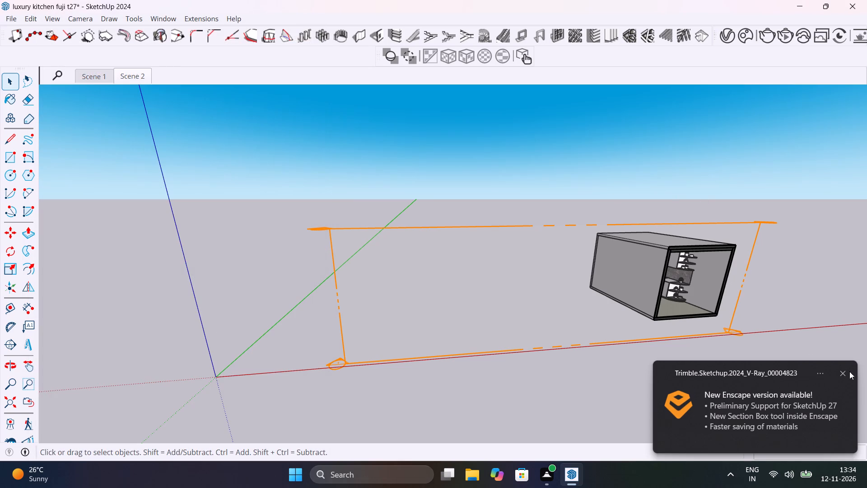
pyautogui.click(843, 371)
pyautogui.hotkey('ctrl', 's')
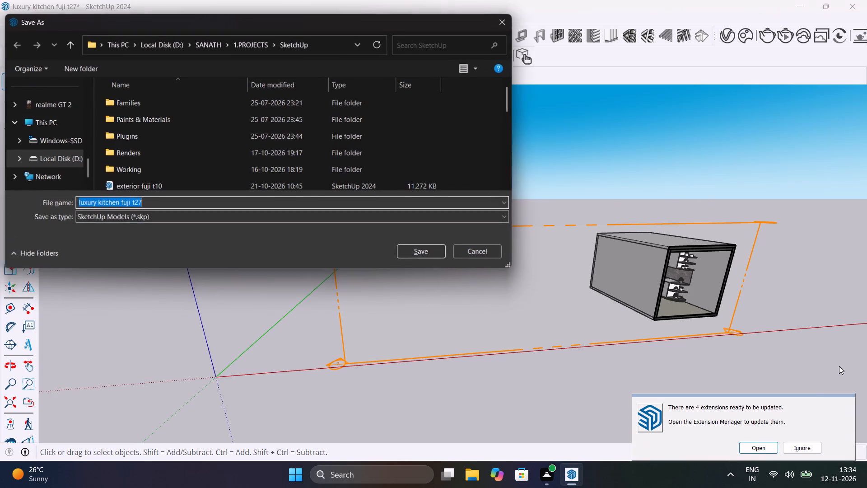
pyautogui.click(423, 258)
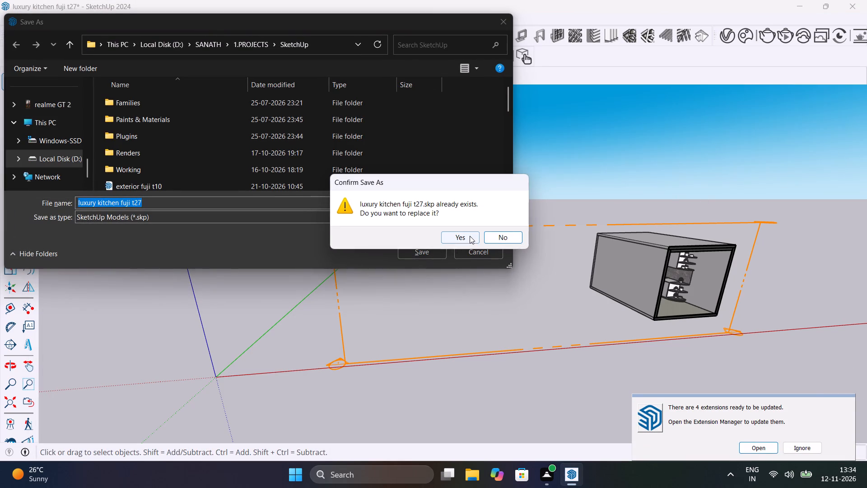
pyautogui.click(470, 235)
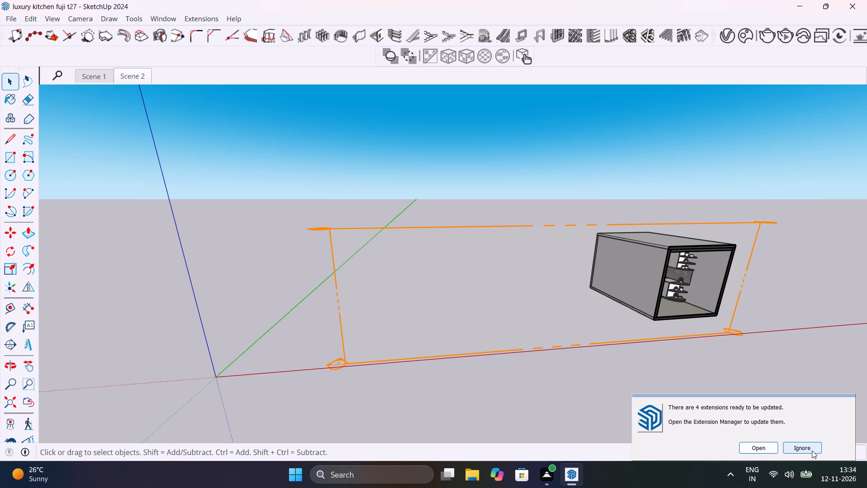
pyautogui.click(812, 450)
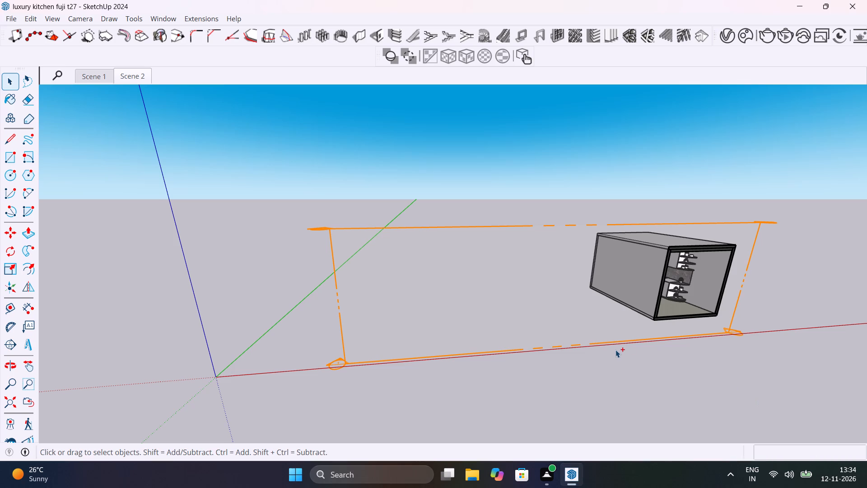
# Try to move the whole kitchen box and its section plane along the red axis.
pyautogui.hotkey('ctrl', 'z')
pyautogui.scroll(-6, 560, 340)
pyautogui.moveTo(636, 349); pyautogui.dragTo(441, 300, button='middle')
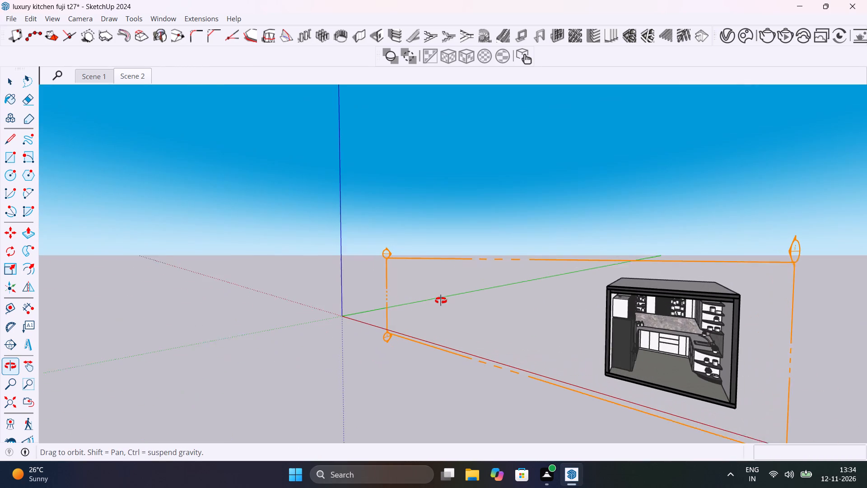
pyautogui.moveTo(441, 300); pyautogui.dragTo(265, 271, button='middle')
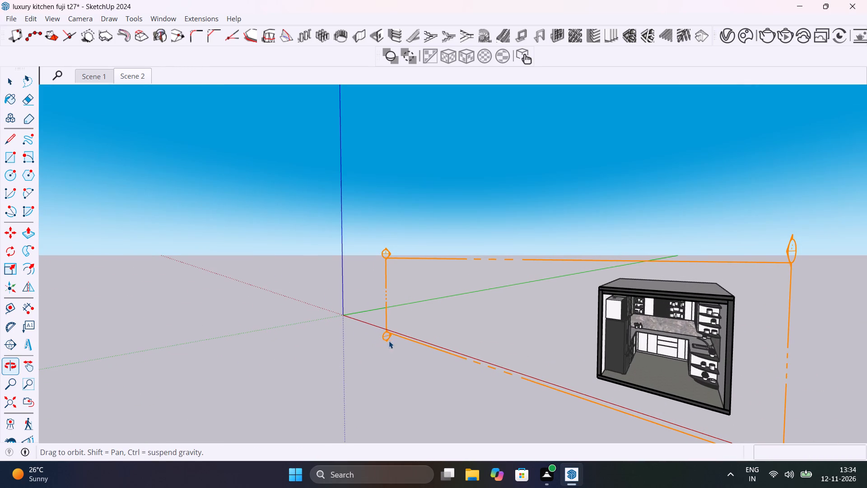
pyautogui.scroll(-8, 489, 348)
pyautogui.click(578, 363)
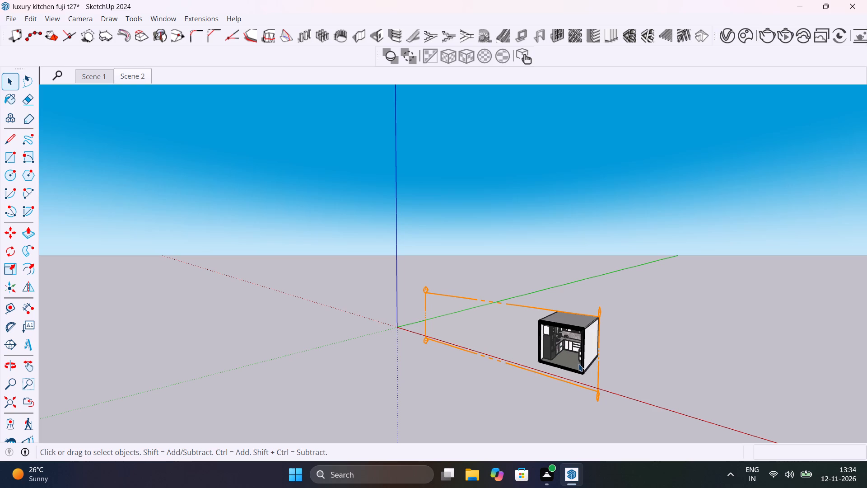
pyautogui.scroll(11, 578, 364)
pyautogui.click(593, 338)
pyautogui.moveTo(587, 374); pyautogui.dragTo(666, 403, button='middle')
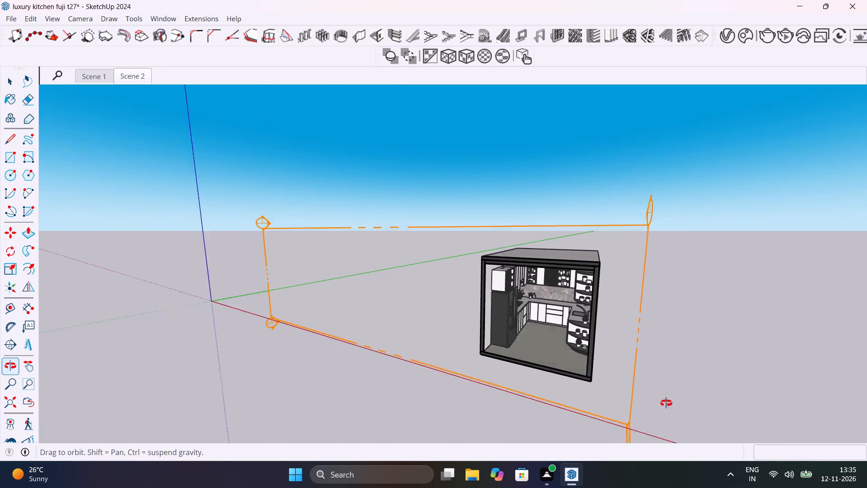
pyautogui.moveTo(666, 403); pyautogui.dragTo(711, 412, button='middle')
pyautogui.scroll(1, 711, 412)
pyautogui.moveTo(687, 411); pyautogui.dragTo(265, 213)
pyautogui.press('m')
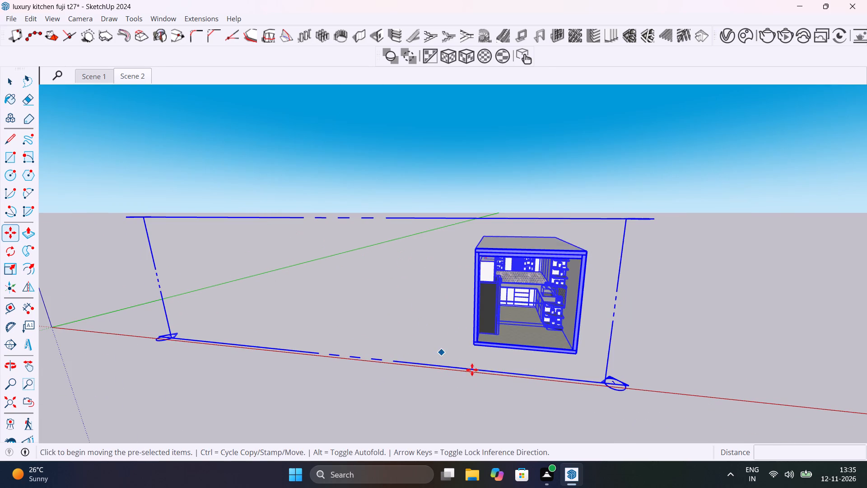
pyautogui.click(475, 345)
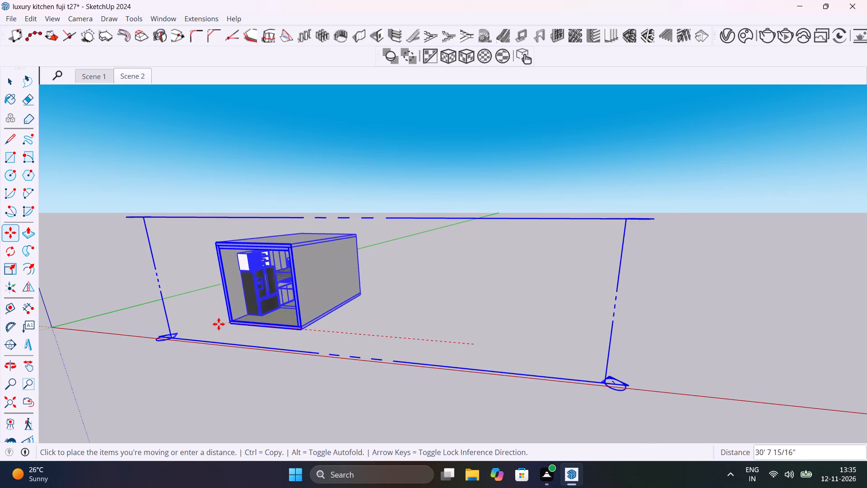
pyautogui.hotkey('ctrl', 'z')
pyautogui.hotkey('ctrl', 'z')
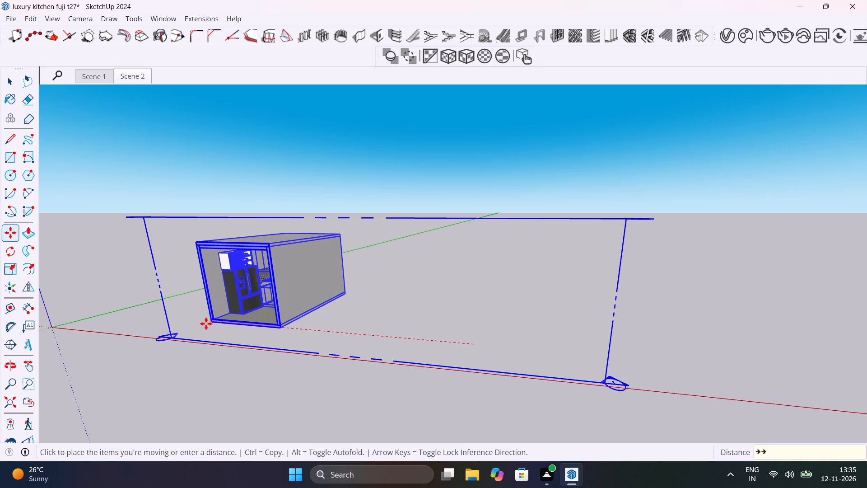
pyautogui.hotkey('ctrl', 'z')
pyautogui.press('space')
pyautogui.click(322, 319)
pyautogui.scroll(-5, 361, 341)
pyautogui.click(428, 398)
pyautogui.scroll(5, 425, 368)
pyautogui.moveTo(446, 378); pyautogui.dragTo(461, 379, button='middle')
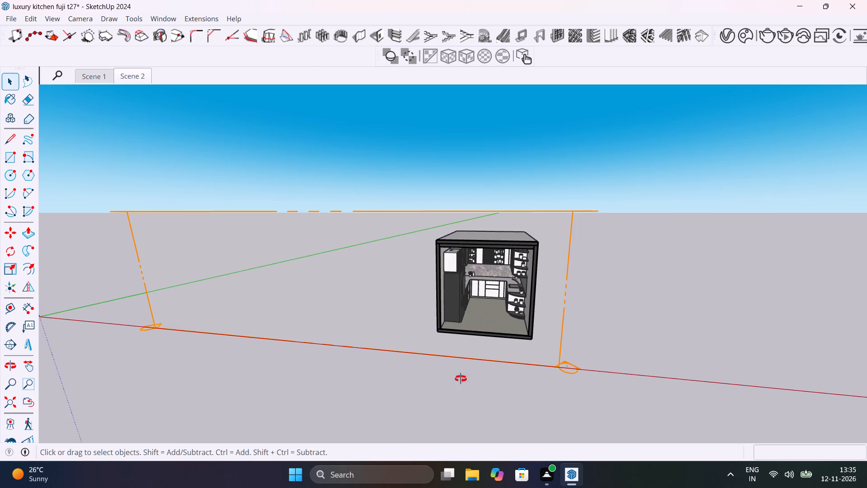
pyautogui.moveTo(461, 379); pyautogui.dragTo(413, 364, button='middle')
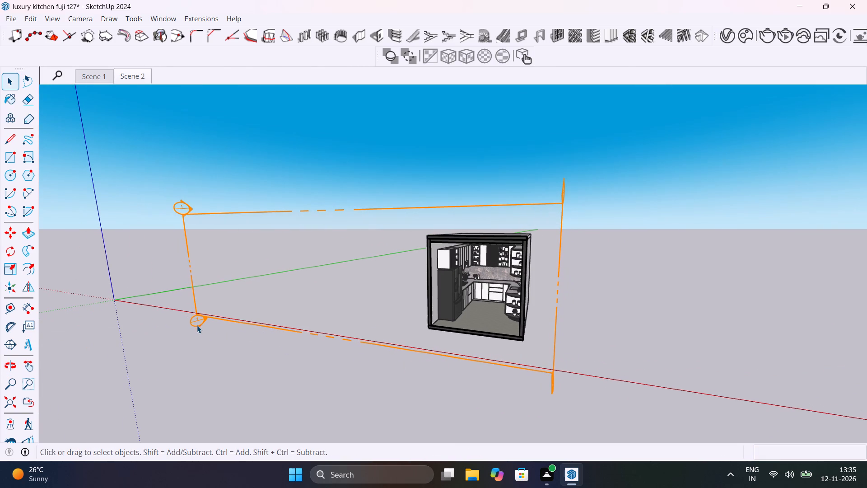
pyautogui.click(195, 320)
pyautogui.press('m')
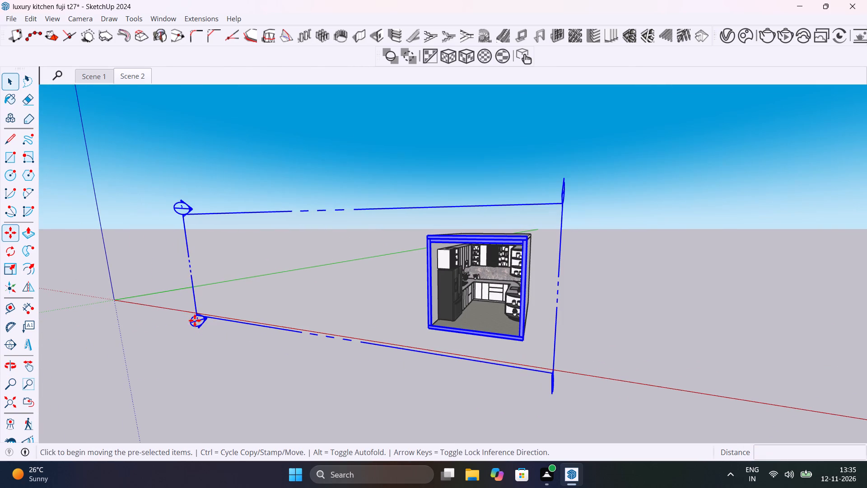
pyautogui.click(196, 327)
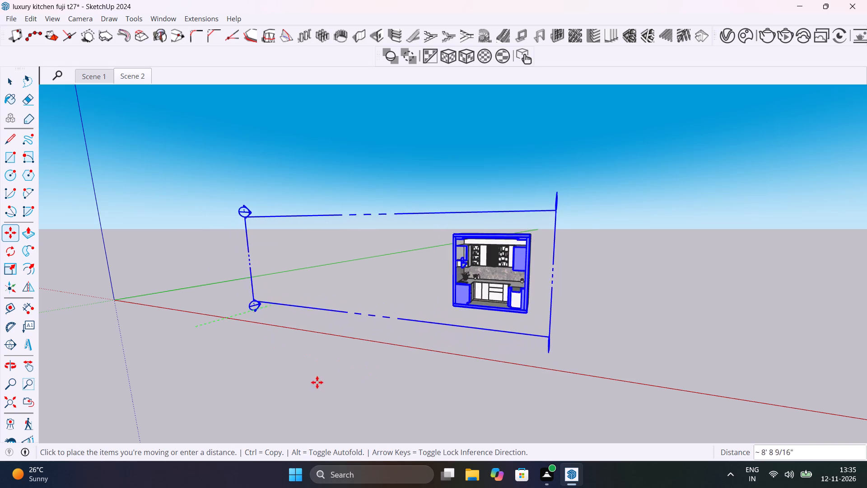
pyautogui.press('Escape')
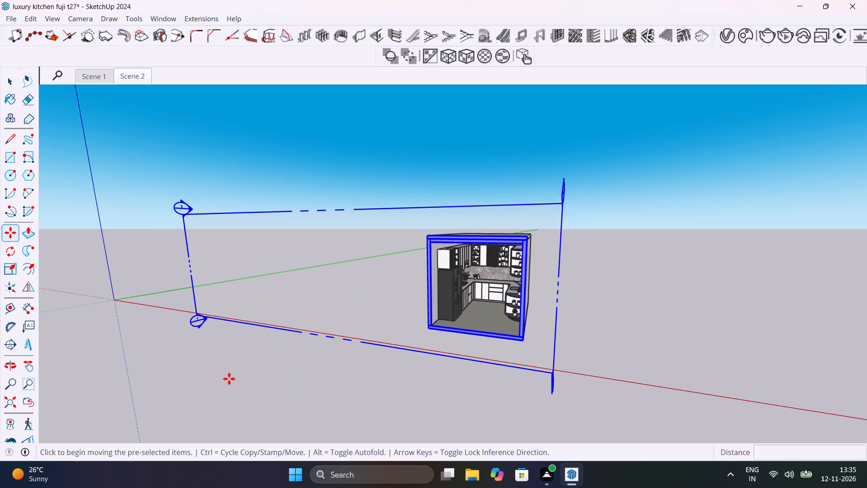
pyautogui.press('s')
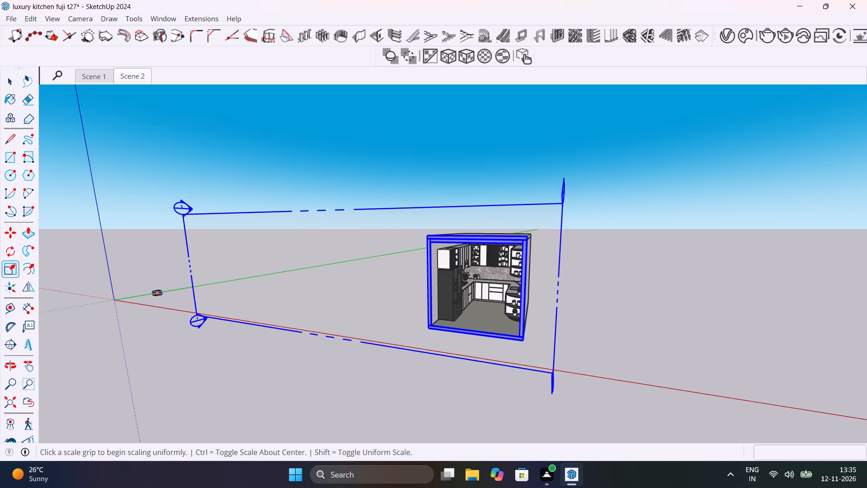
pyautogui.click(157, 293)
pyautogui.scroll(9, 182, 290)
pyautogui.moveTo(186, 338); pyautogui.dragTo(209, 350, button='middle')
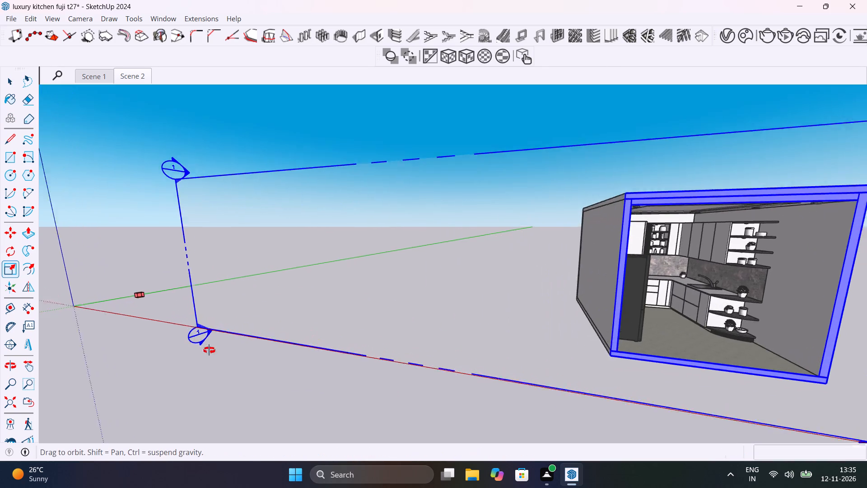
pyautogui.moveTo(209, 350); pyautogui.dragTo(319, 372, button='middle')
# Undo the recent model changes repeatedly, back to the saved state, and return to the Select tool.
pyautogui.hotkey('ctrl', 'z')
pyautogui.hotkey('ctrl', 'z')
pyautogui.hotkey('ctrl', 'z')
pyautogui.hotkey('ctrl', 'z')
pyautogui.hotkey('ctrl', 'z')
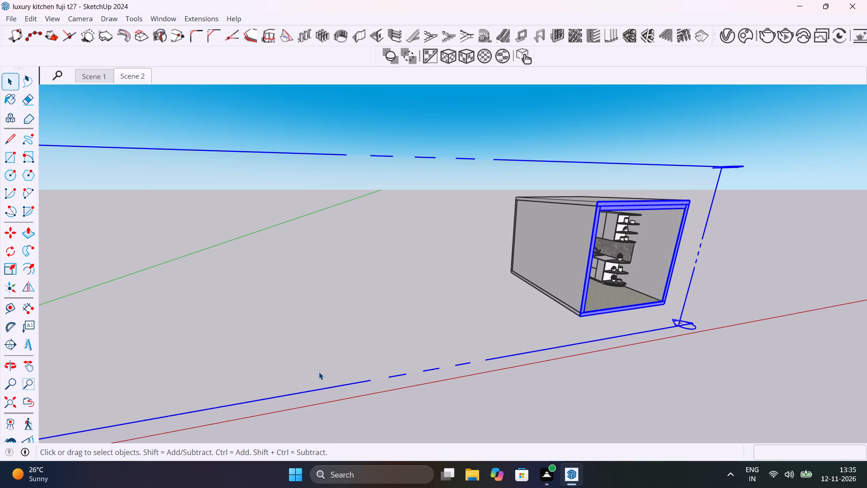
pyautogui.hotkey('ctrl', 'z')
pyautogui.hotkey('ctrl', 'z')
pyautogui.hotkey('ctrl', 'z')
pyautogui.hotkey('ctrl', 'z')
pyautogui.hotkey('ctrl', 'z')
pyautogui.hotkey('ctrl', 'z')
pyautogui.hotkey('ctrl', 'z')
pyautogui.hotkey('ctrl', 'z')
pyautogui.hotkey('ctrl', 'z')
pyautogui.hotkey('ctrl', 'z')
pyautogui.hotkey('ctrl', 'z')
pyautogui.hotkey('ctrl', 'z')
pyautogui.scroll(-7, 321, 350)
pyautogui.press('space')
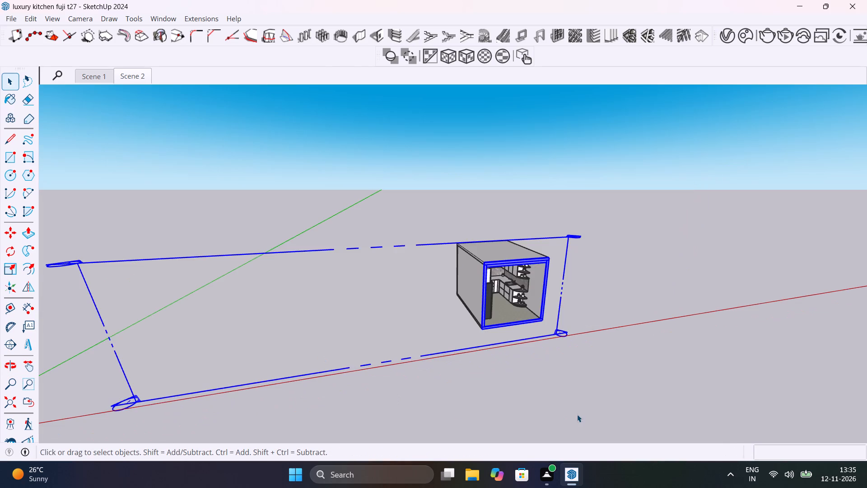
# Check the camera views of Scene 2 and Scene 1 against the kitchen's position.
pyautogui.click(577, 414)
pyautogui.moveTo(535, 372); pyautogui.dragTo(438, 346, button='middle')
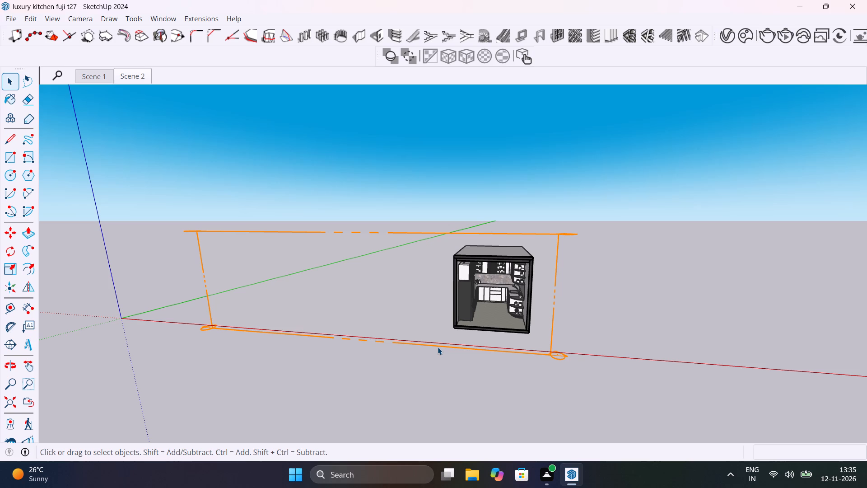
pyautogui.scroll(3, 524, 298)
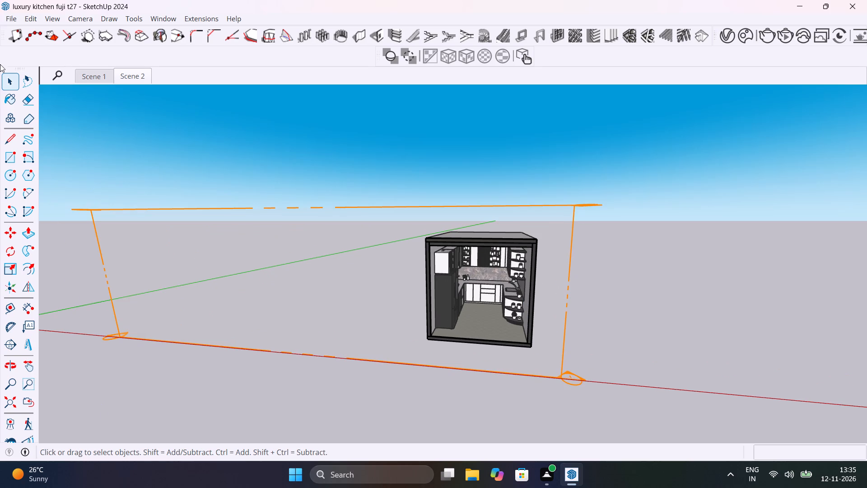
pyautogui.click(150, 76)
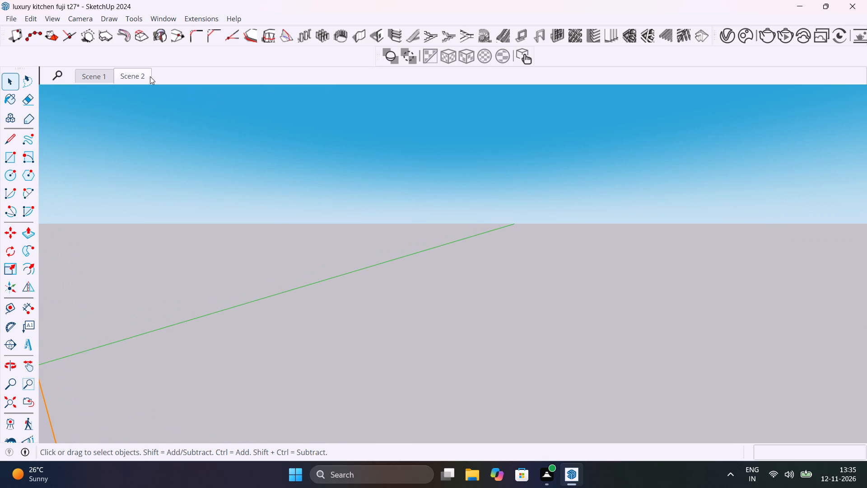
pyautogui.scroll(-14, 213, 183)
pyautogui.click(93, 78)
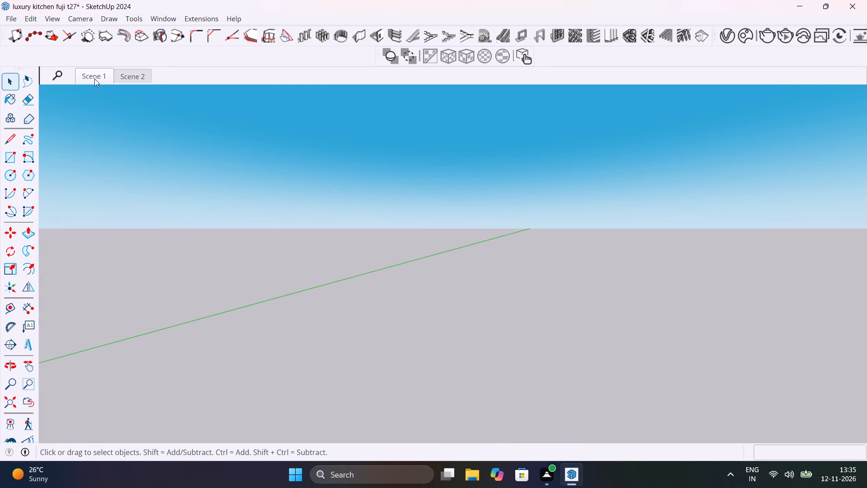
pyautogui.scroll(-20, 367, 304)
pyautogui.scroll(-3, 367, 304)
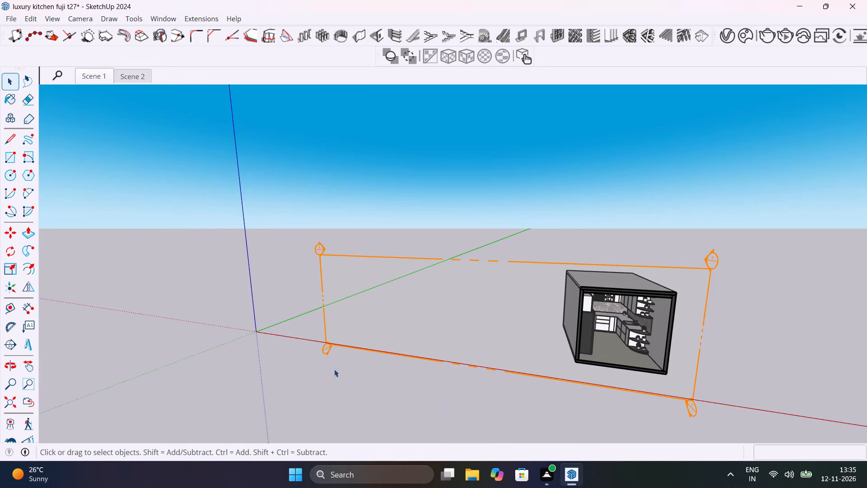
# Move the kitchen box and its section plane together about 41' 4" back toward the origin.
pyautogui.click(334, 381)
pyautogui.moveTo(340, 367); pyautogui.dragTo(639, 385, button='middle')
pyautogui.moveTo(409, 313); pyautogui.dragTo(492, 324, button='middle')
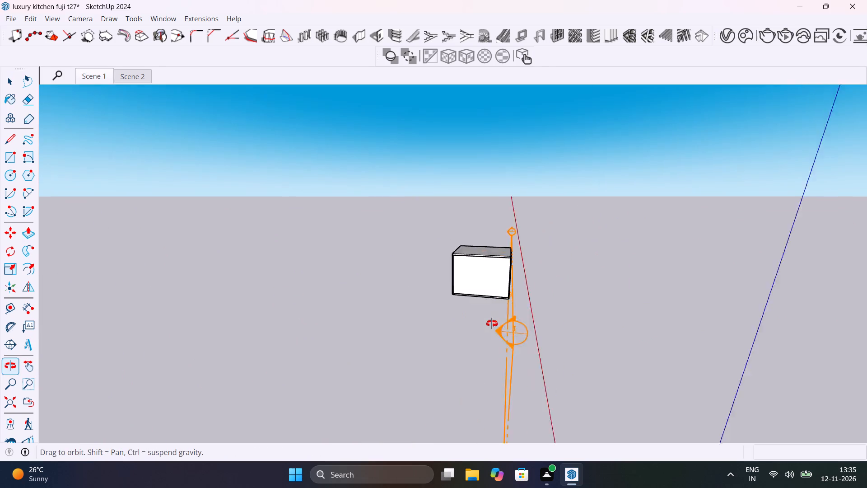
pyautogui.moveTo(492, 324); pyautogui.dragTo(585, 339, button='middle')
pyautogui.click(460, 288)
pyautogui.doubleClick(465, 265)
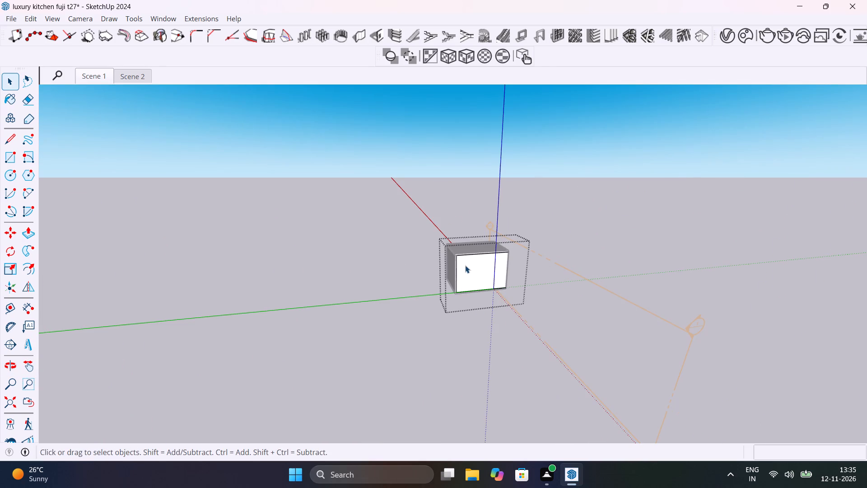
pyautogui.click(396, 191)
pyautogui.moveTo(548, 152); pyautogui.dragTo(505, 282)
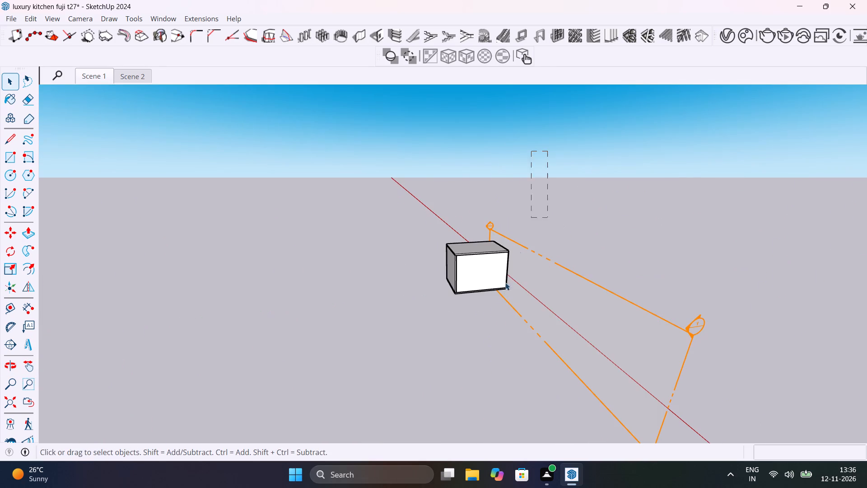
pyautogui.moveTo(505, 282); pyautogui.dragTo(406, 368)
pyautogui.press('m')
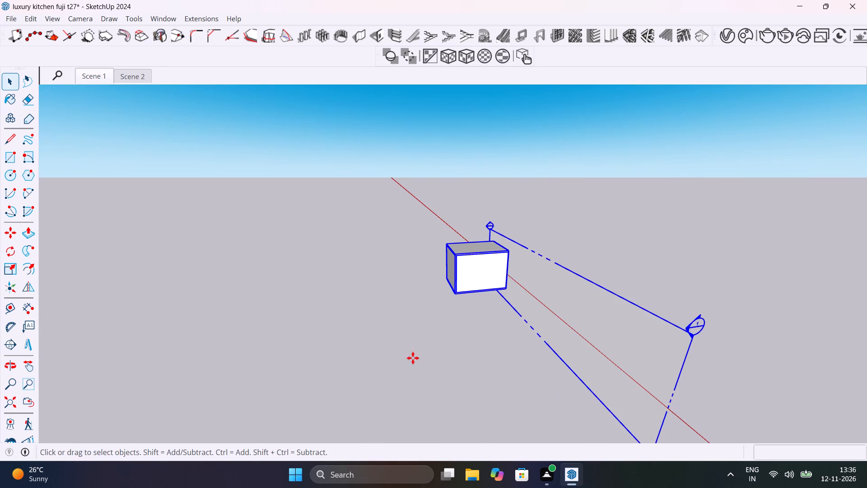
pyautogui.click(452, 295)
pyautogui.scroll(-6, 493, 358)
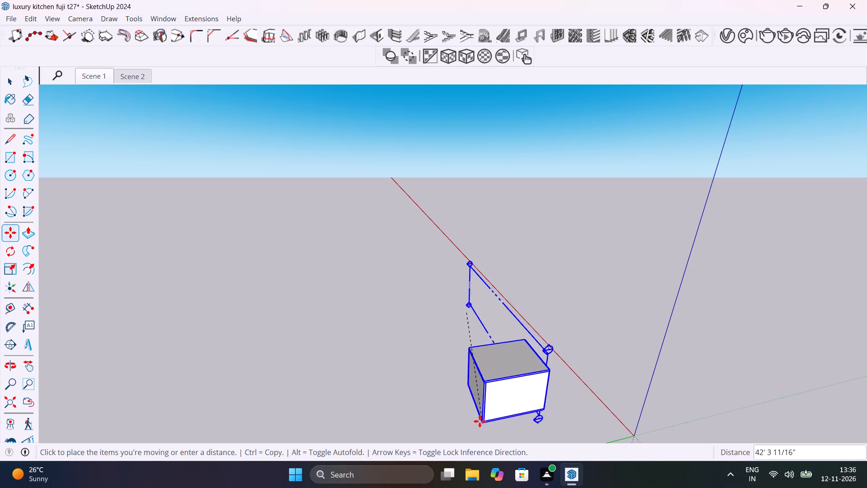
pyautogui.click(485, 417)
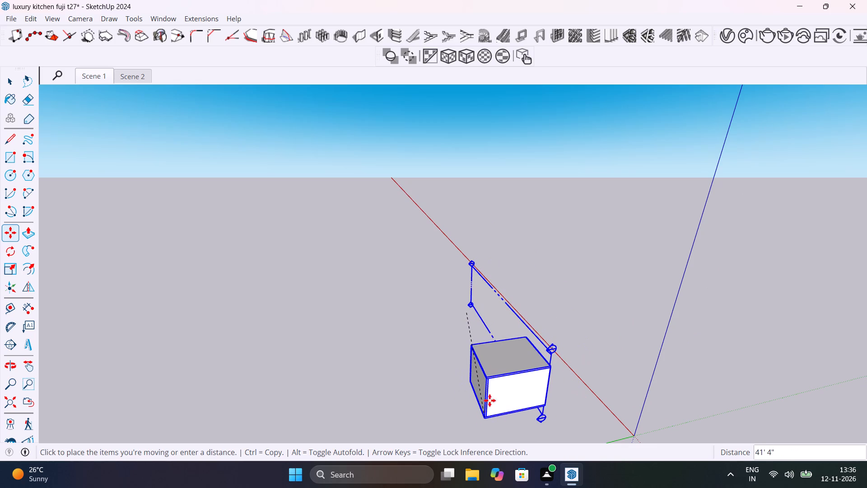
# Move the kitchen box and section plane about 63' 11" along the green axis, then clear the selection.
pyautogui.click(581, 317)
pyautogui.scroll(-1, 610, 375)
pyautogui.moveTo(608, 374); pyautogui.dragTo(448, 333, button='middle')
pyautogui.scroll(-7, 576, 356)
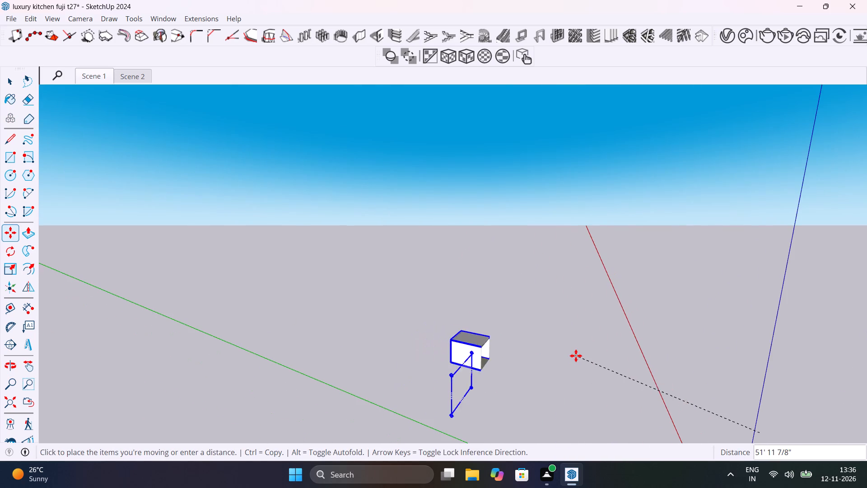
pyautogui.click(522, 376)
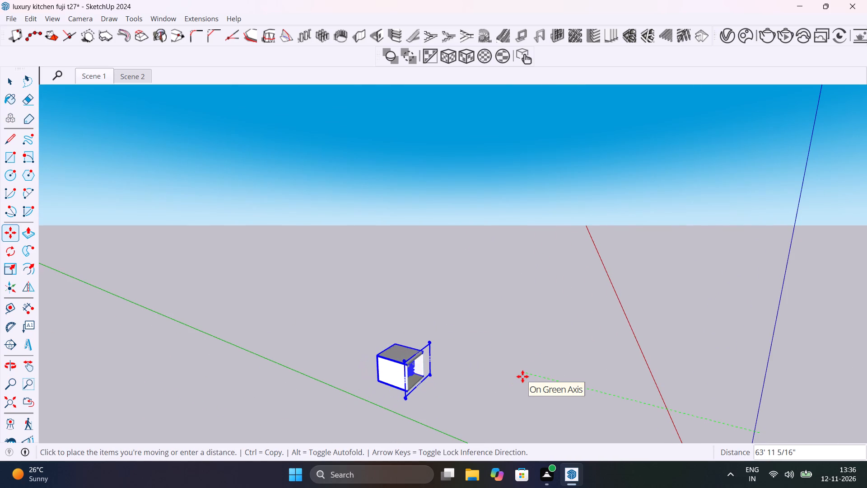
pyautogui.press('space')
pyautogui.click(597, 352)
pyautogui.moveTo(604, 373); pyautogui.dragTo(515, 375, button='middle')
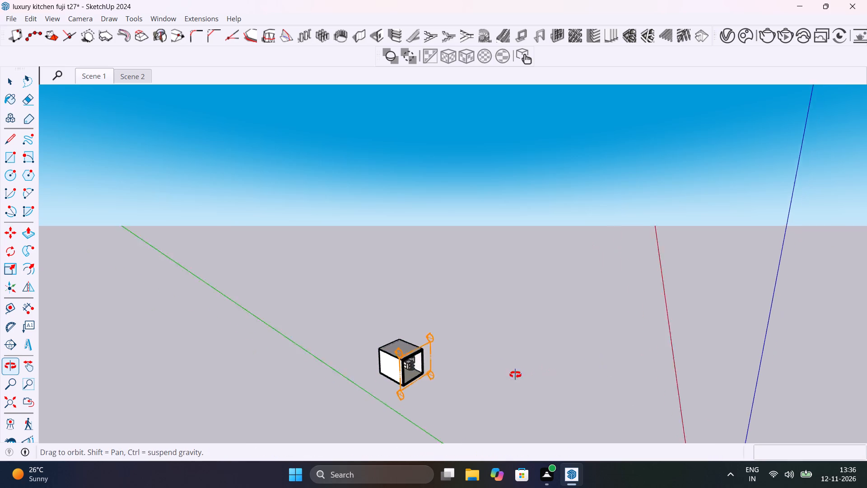
pyautogui.moveTo(515, 375); pyautogui.dragTo(284, 341, button='middle')
pyautogui.scroll(12, 412, 325)
pyautogui.scroll(-20, 445, 324)
pyautogui.scroll(-4, 445, 324)
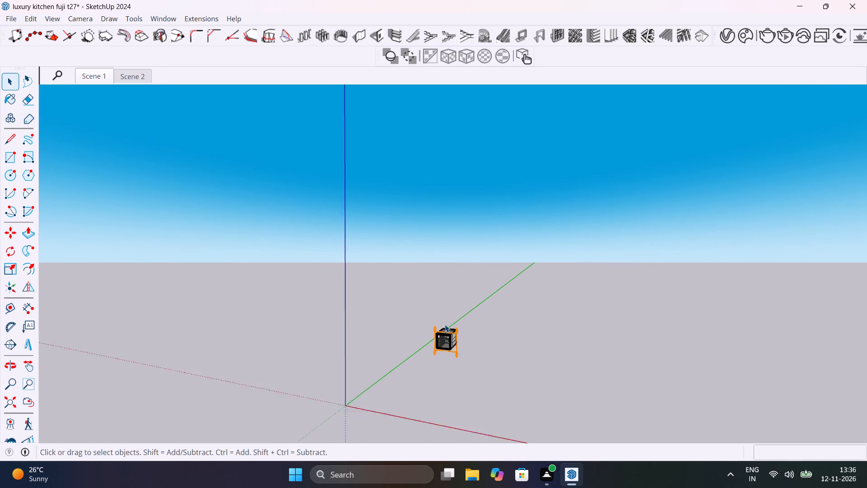
# In the Scene 2 view, move the section plane along the green axis toward the camera.
pyautogui.click(126, 77)
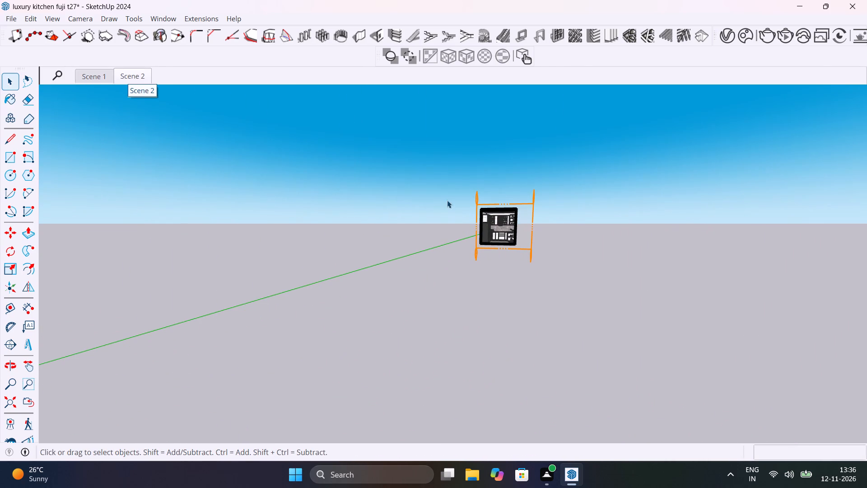
pyautogui.click(516, 239)
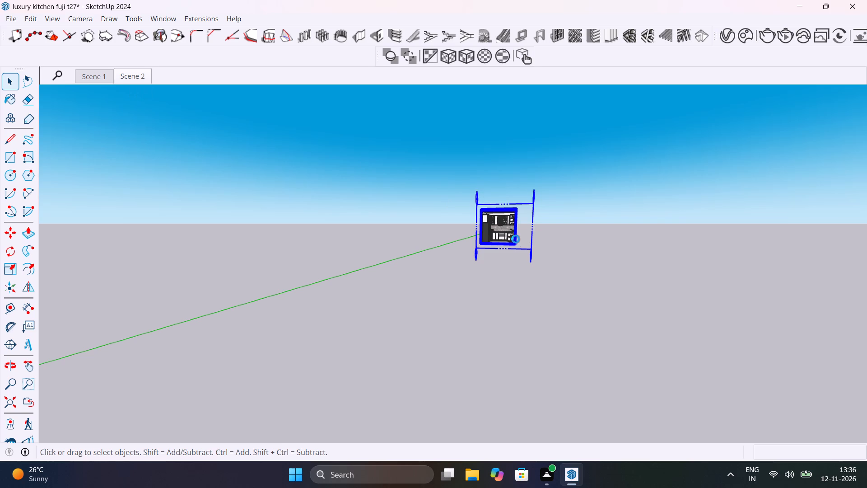
pyautogui.press('m')
pyautogui.click(476, 257)
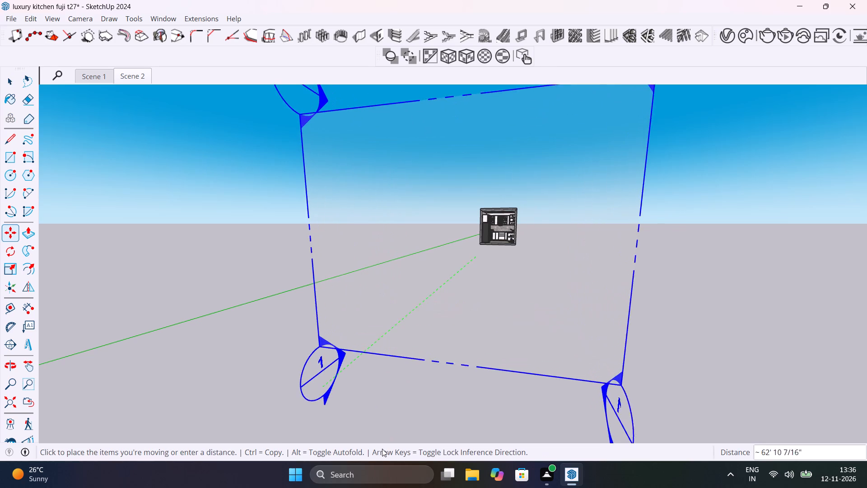
pyautogui.click(281, 417)
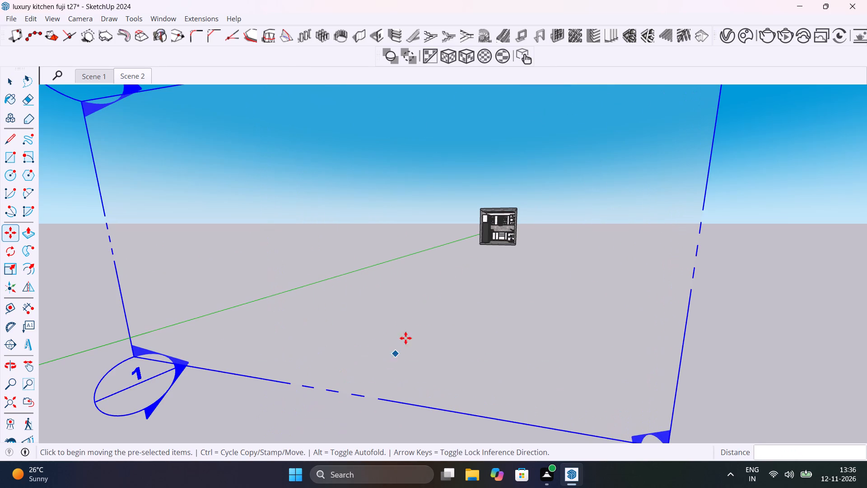
pyautogui.press('space')
# Add the kitchen box to the selection and move it about 71' 9" toward the Scene 2 camera.
pyautogui.moveTo(550, 270); pyautogui.dragTo(402, 155)
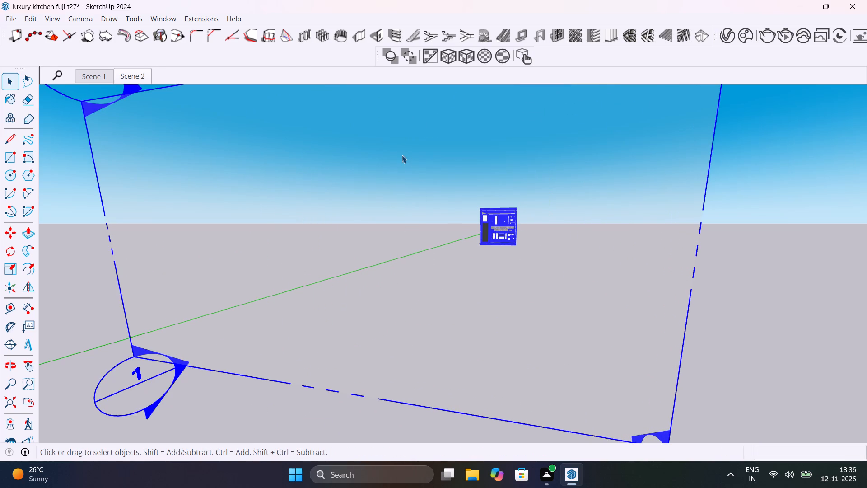
pyautogui.press('m')
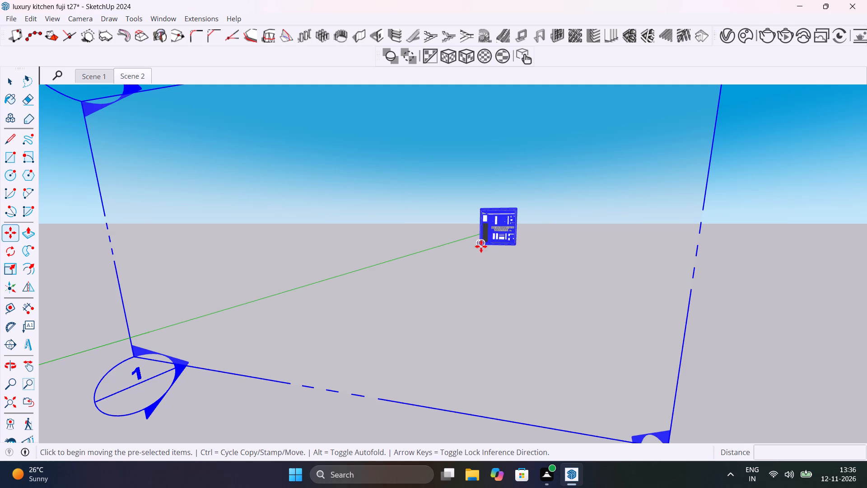
pyautogui.click(478, 246)
pyautogui.scroll(-8, 461, 274)
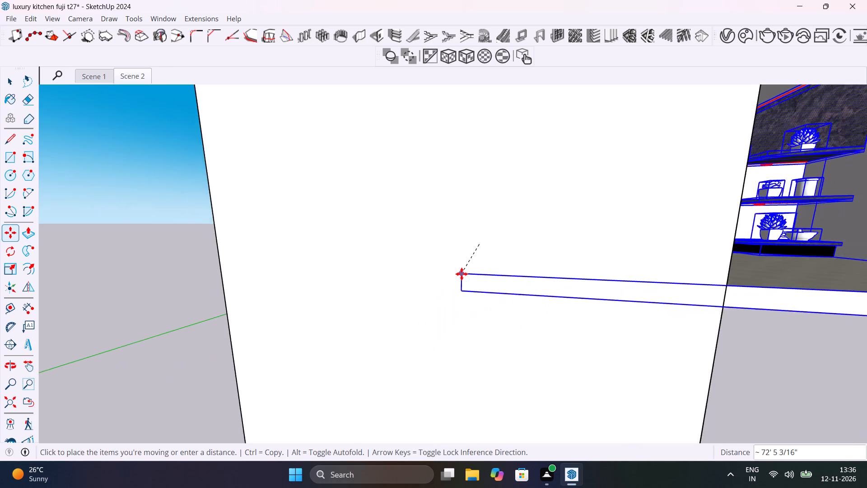
pyautogui.scroll(-4, 461, 274)
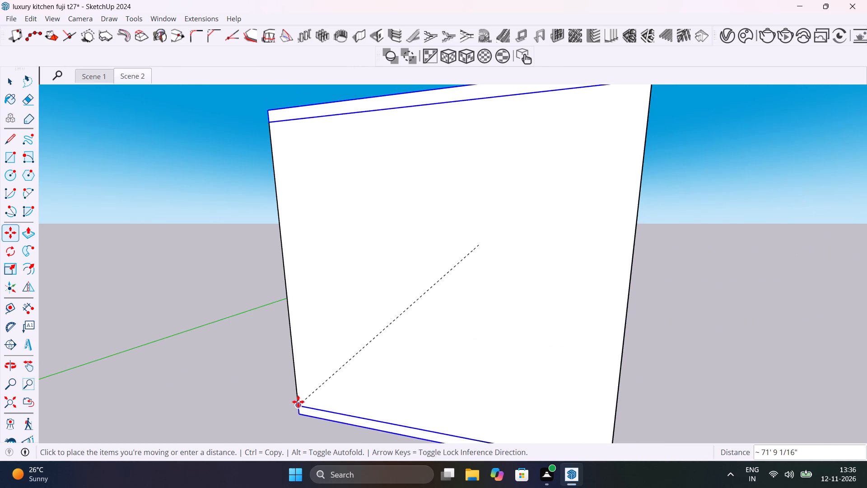
pyautogui.click(298, 404)
pyautogui.scroll(-8, 451, 339)
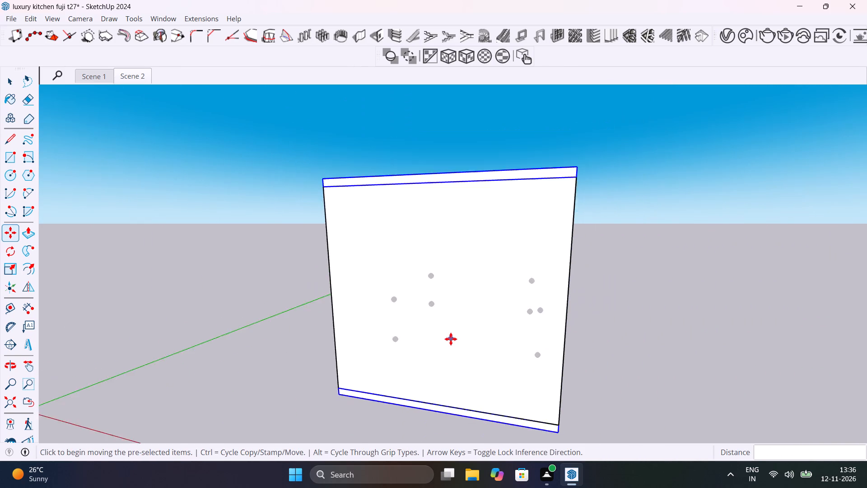
pyautogui.scroll(-7, 451, 339)
pyautogui.press('space')
pyautogui.click(598, 328)
pyautogui.moveTo(558, 296); pyautogui.dragTo(609, 277, button='middle')
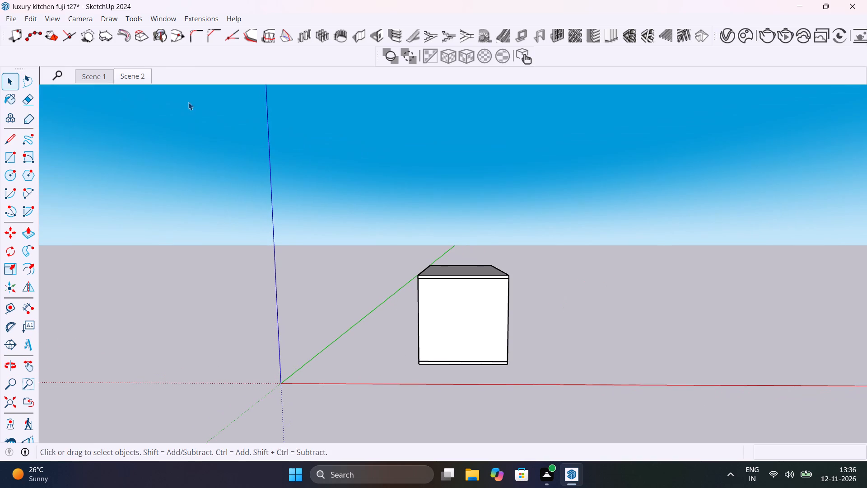
# Check how the Scene 2 camera frames the moved kitchen box and inspect its closed front face.
pyautogui.click(135, 73)
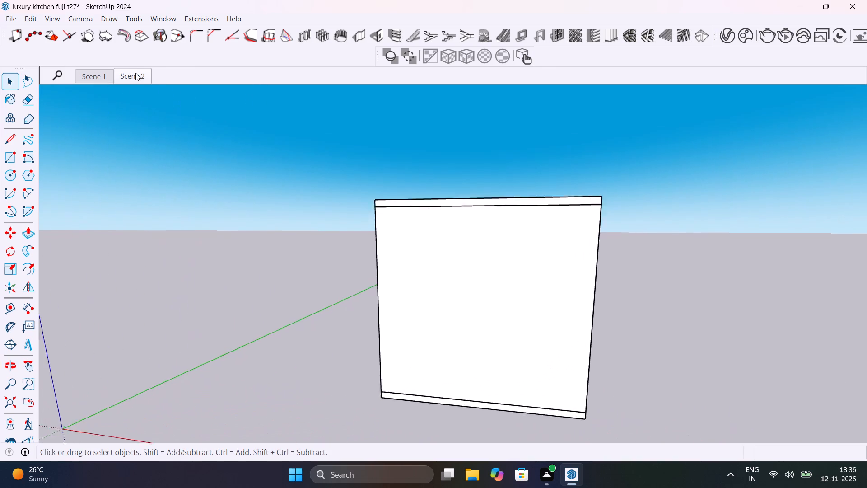
pyautogui.scroll(-9, 461, 160)
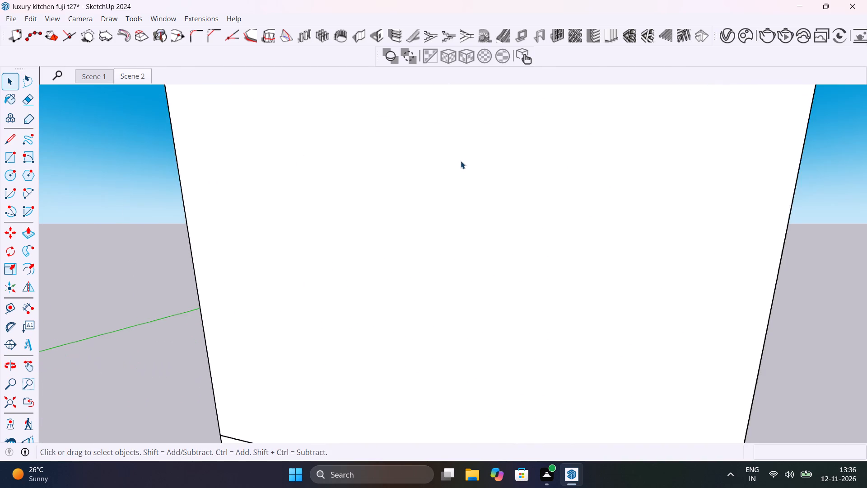
pyautogui.scroll(-12, 461, 161)
pyautogui.moveTo(466, 199); pyautogui.dragTo(531, 235, button='middle')
pyautogui.click(507, 161)
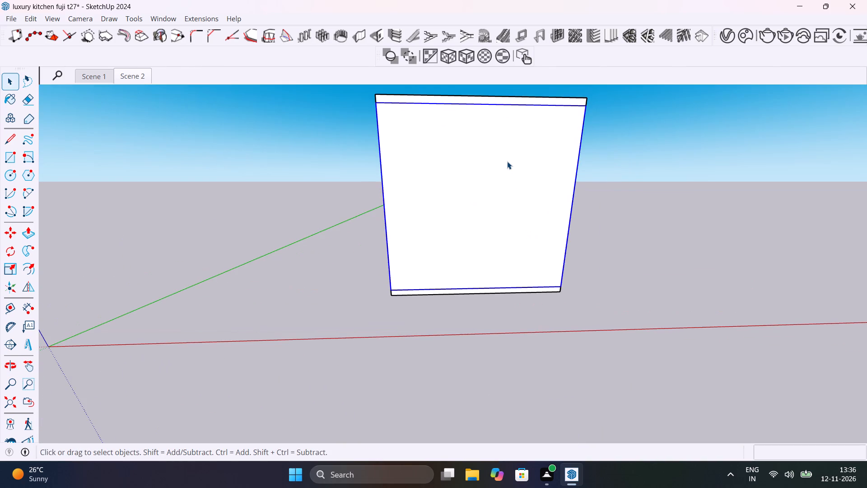
# Save the repositioned kitchen model.
pyautogui.rightClick(387, 16)
pyautogui.hotkey('ctrl', 's')
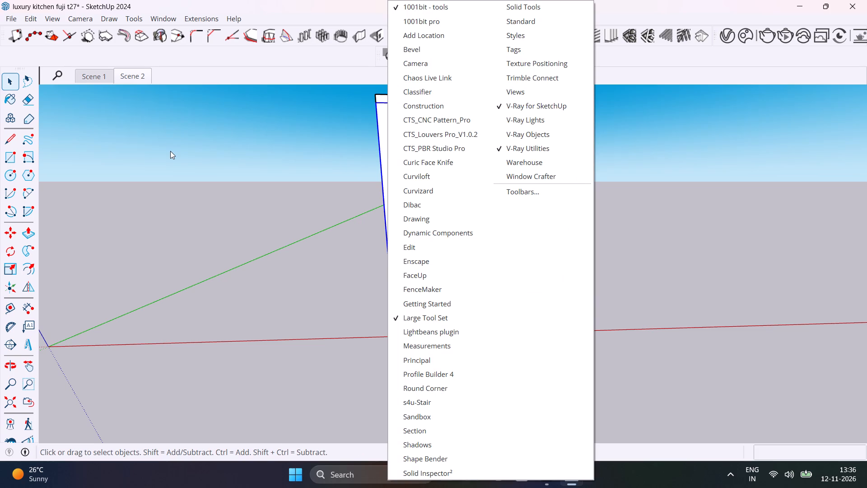
pyautogui.click(252, 221)
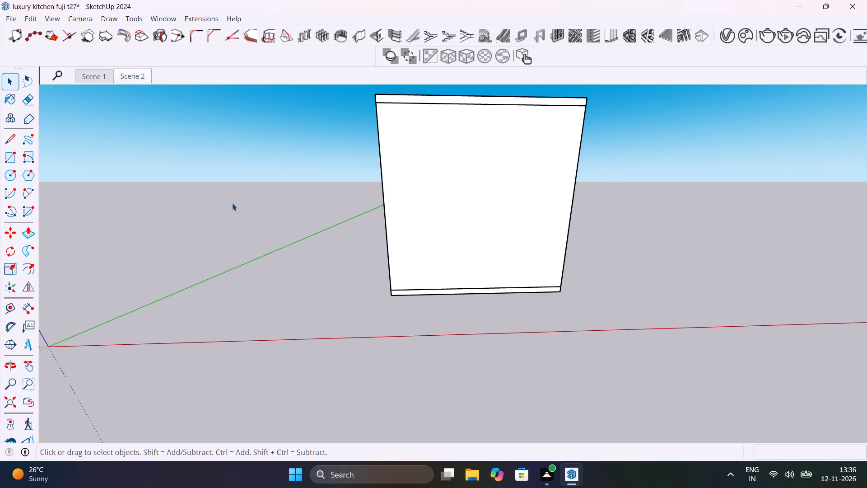
pyautogui.hotkey('ctrl', 's')
# Show the Section tools and place a section plane on the kitchen's front face, keeping the name Section 2.
pyautogui.rightClick(352, 19)
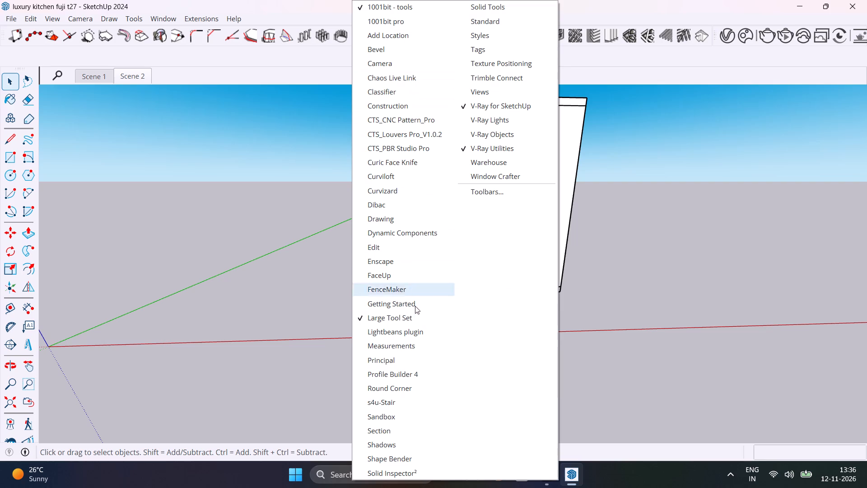
pyautogui.click(405, 432)
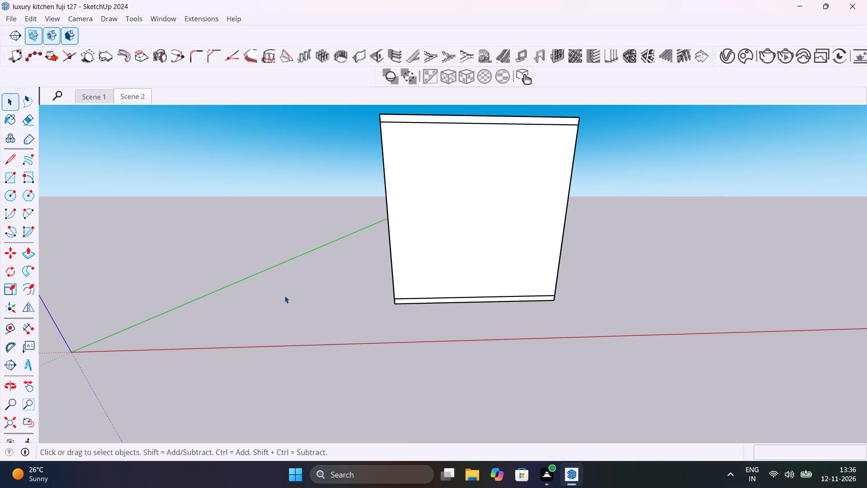
pyautogui.click(17, 33)
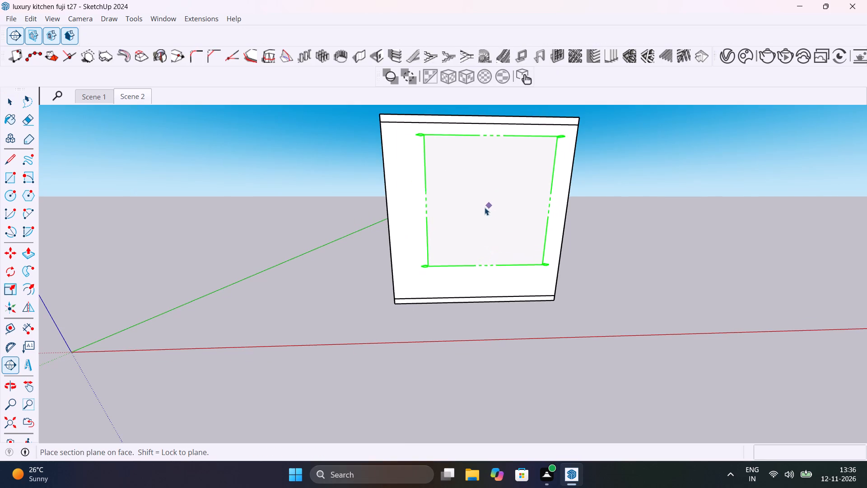
pyautogui.click(480, 211)
pyautogui.click(489, 263)
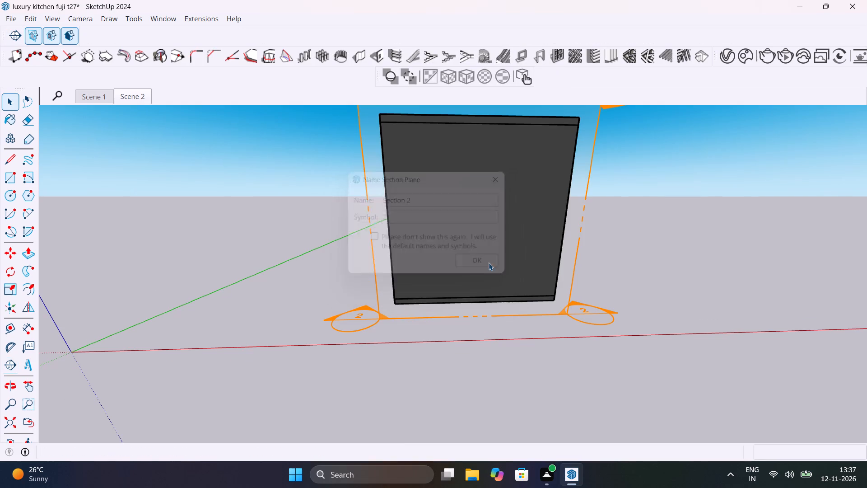
# Move the Section 2 plane inward past the kitchen's front wall to cut the interior open.
pyautogui.click(602, 316)
pyautogui.press('m')
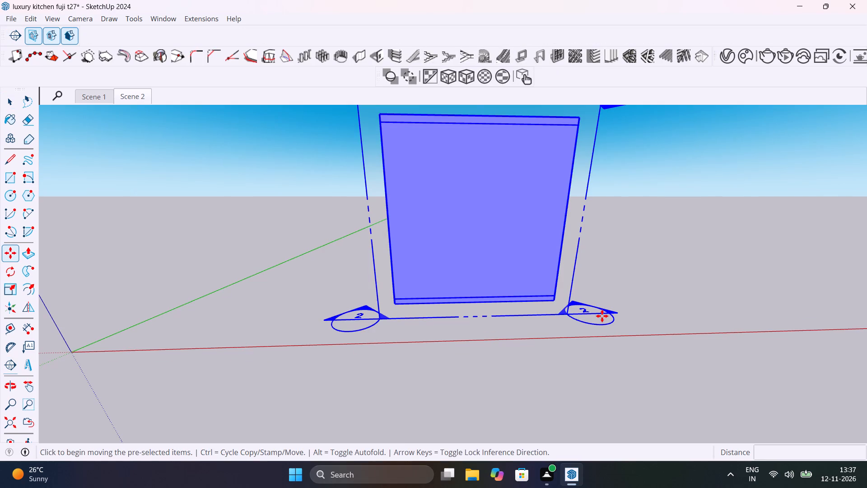
pyautogui.click(602, 316)
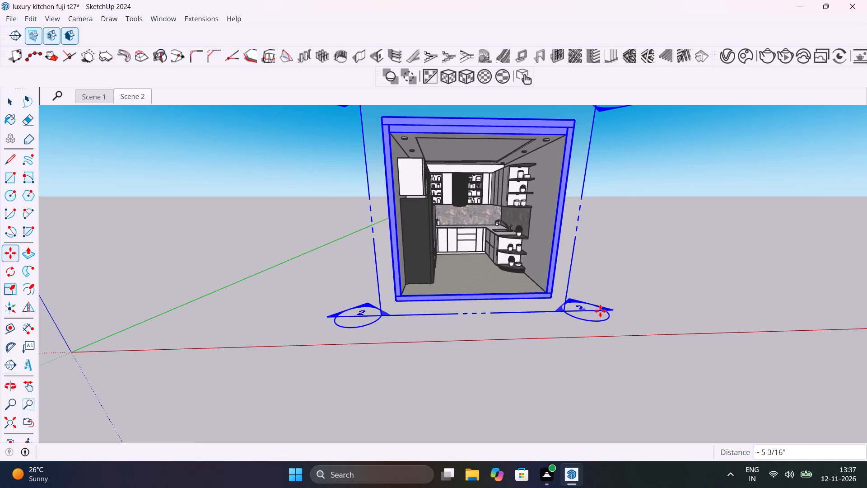
pyautogui.click(600, 311)
pyautogui.click(623, 284)
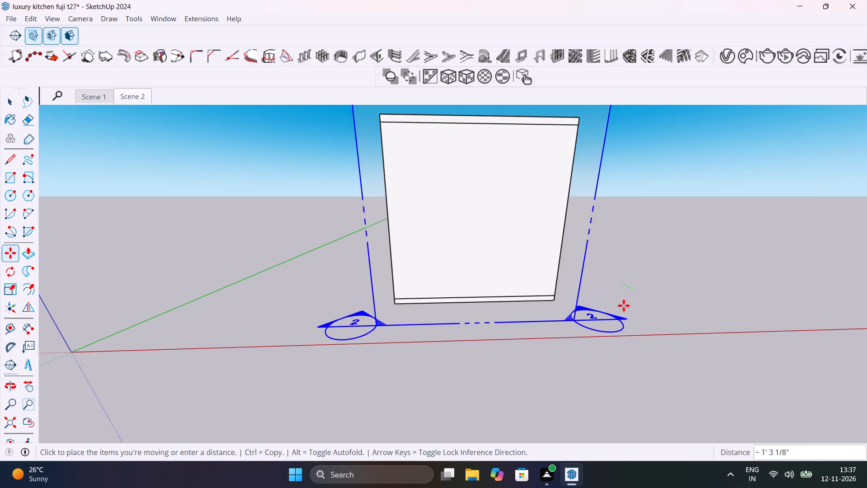
pyautogui.click(609, 292)
pyautogui.press('space')
pyautogui.click(633, 287)
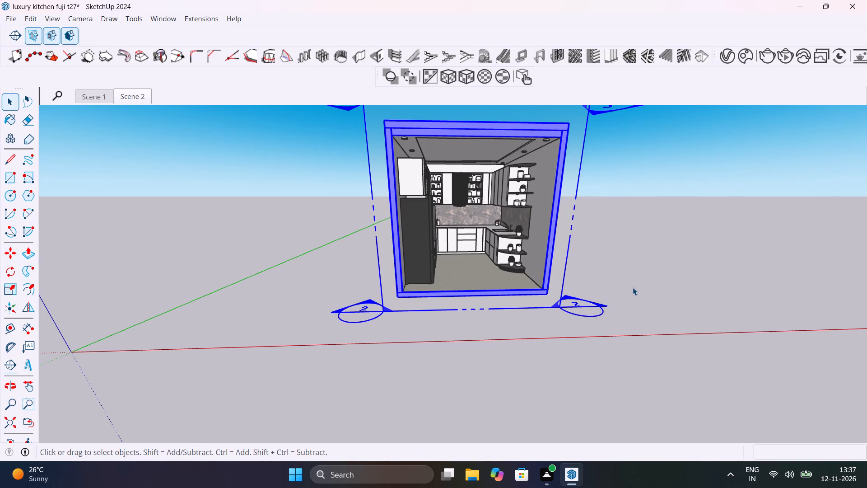
# Return to the Scene 2 camera view to check its framing of the sectioned kitchen.
pyautogui.click(144, 94)
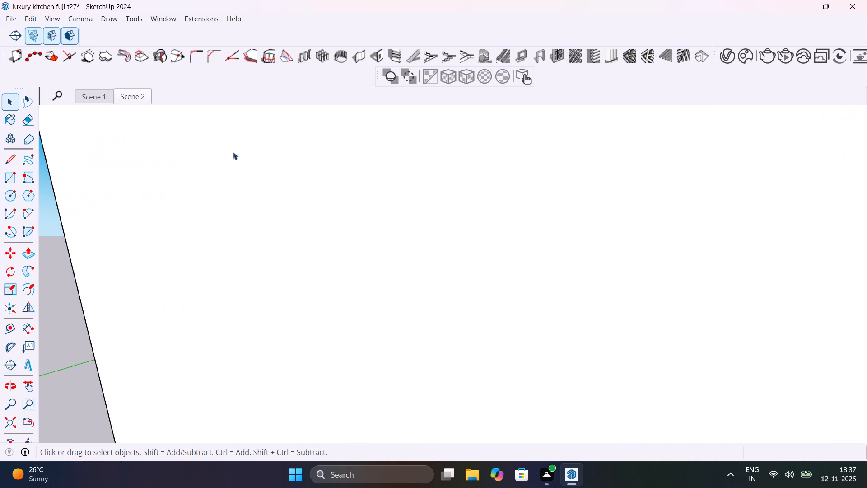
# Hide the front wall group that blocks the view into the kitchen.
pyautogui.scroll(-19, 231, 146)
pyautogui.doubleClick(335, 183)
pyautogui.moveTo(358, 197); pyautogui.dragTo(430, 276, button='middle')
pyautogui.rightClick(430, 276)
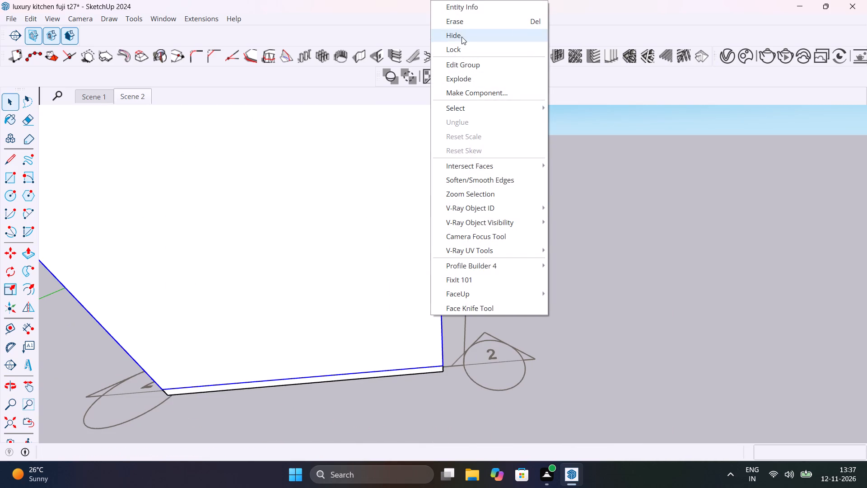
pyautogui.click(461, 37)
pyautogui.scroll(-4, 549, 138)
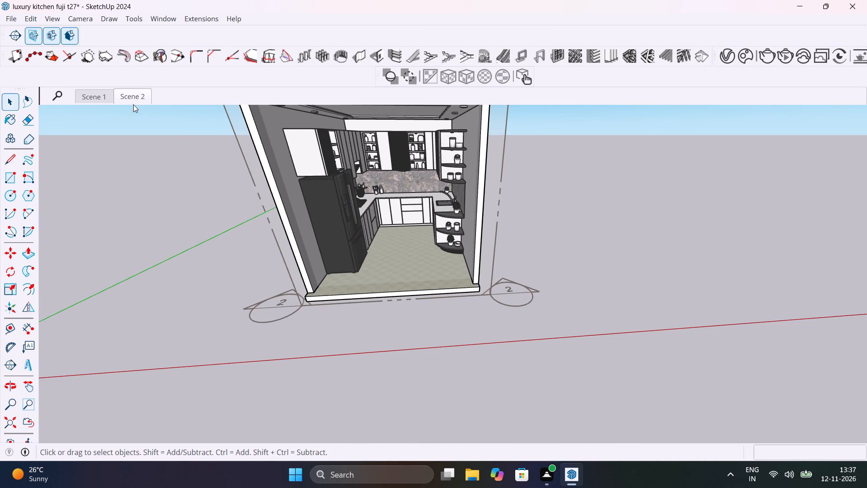
# Check the kitchen framing in the Scene 2 and Scene 1 camera views.
pyautogui.click(133, 90)
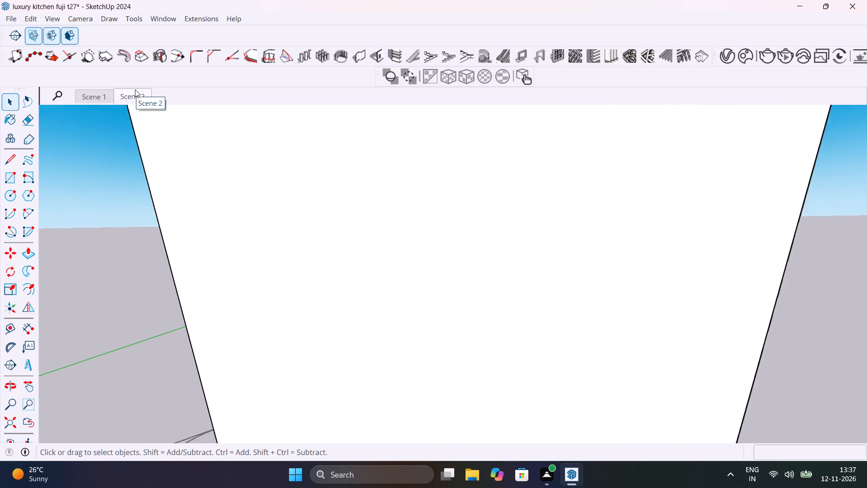
pyautogui.click(96, 94)
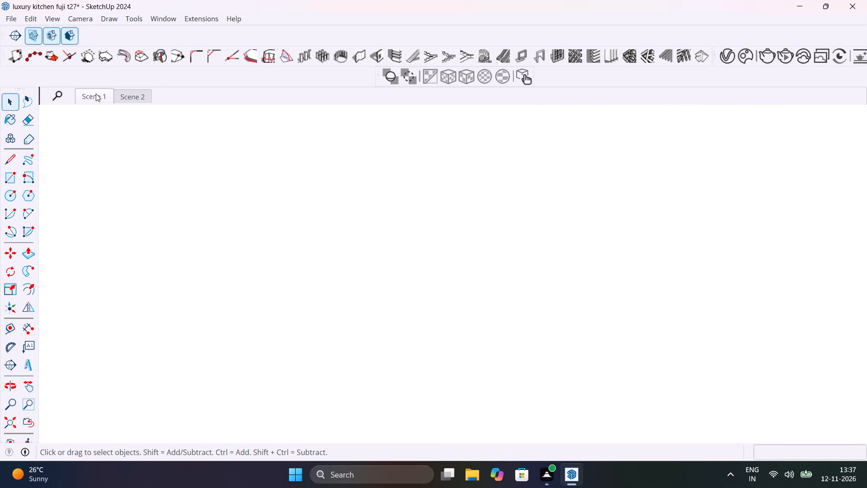
pyautogui.scroll(-15, 96, 94)
pyautogui.scroll(-19, 161, 158)
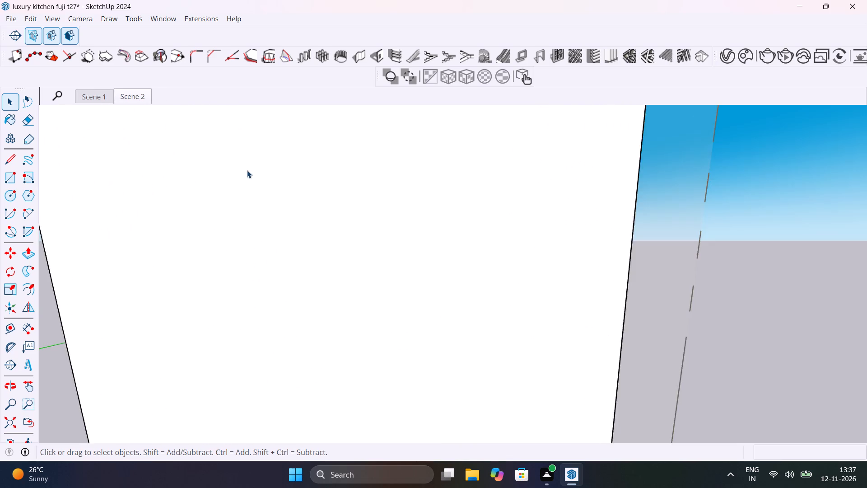
# Save the kitchen model from a zoomed-out view of its exterior.
pyautogui.scroll(-11, 247, 170)
pyautogui.click(536, 248)
pyautogui.moveTo(405, 201); pyautogui.dragTo(481, 254, button='middle')
pyautogui.scroll(-6, 481, 254)
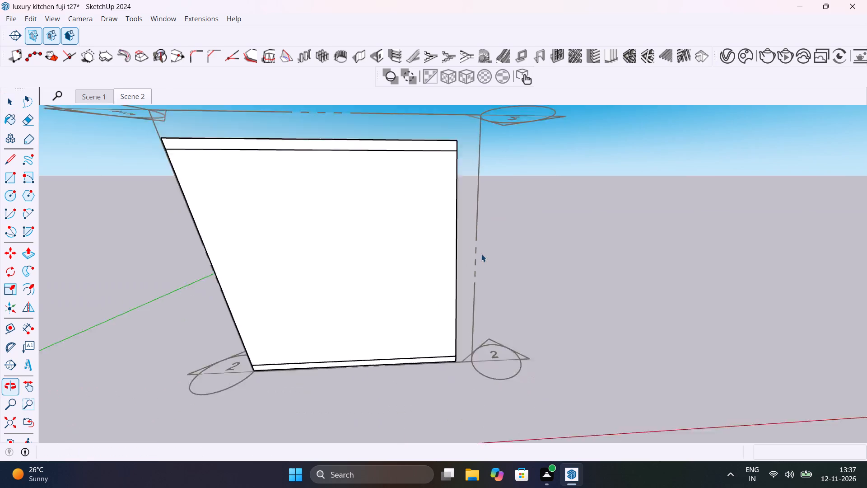
pyautogui.scroll(-7, 481, 254)
pyautogui.hotkey('ctrl', 's')
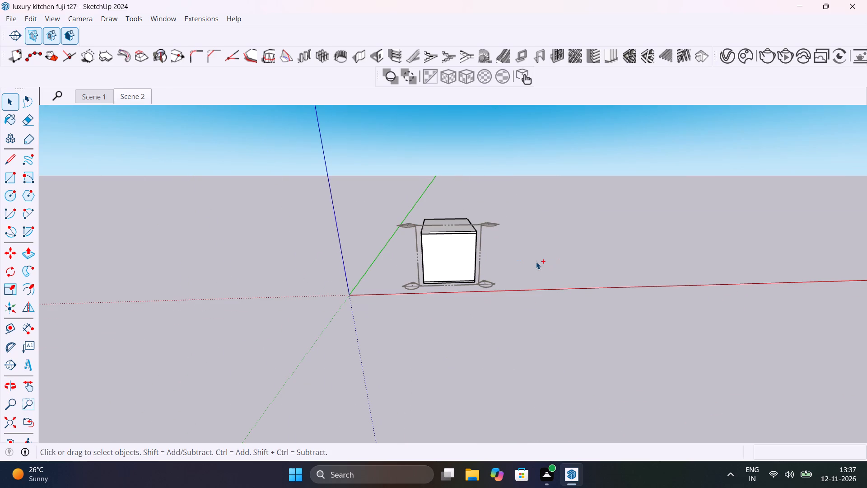
# Delete the section plane around the kitchen's front.
pyautogui.click(536, 262)
pyautogui.click(487, 288)
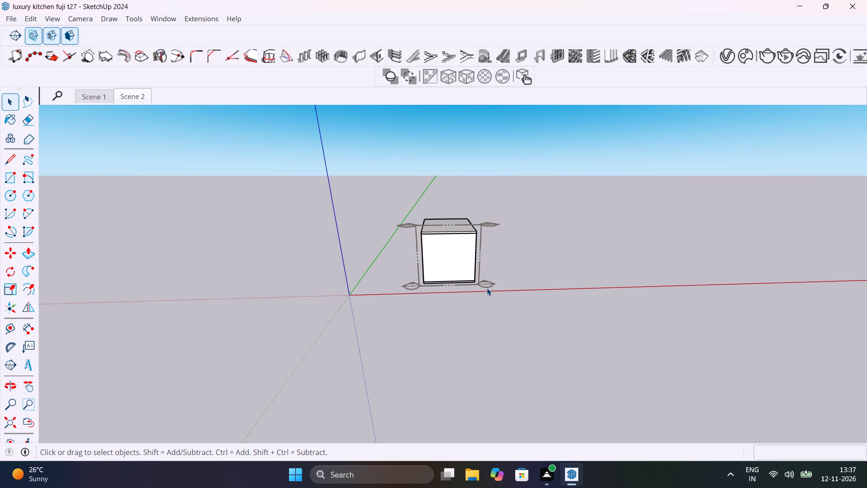
pyautogui.click(488, 286)
pyautogui.scroll(4, 488, 286)
pyautogui.press('Delete')
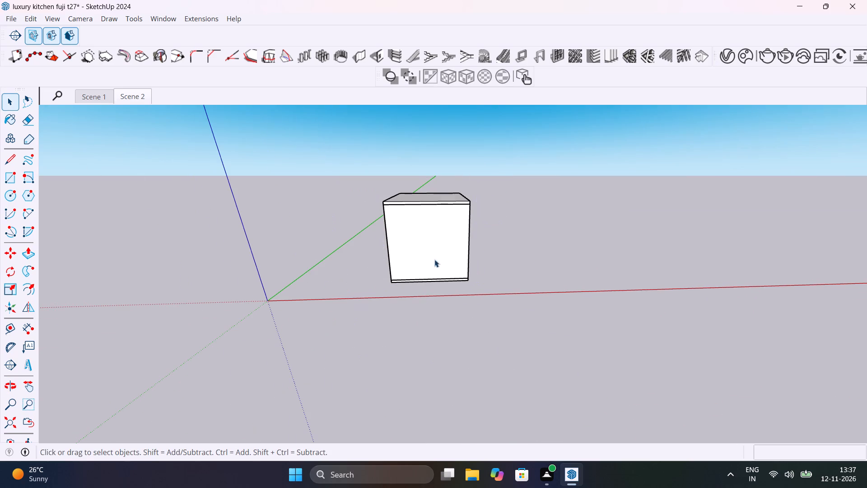
# Delete the front wall group closing off the kitchen.
pyautogui.click(425, 256)
pyautogui.press('Delete')
# Return to the Scene 2 camera view to check the opened kitchen interior.
pyautogui.scroll(4, 425, 256)
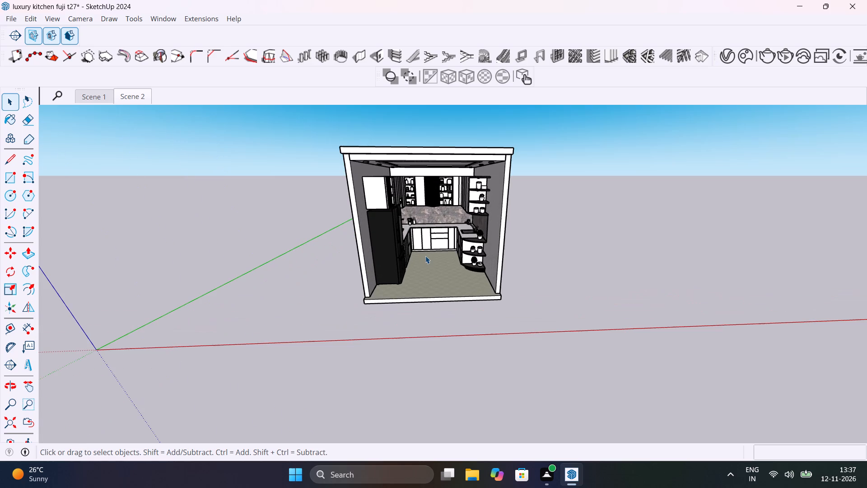
pyautogui.click(143, 98)
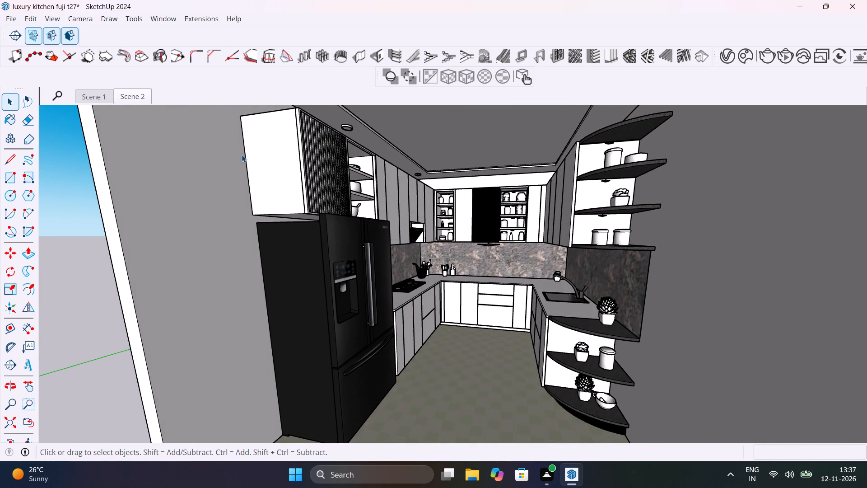
# Save the kitchen model with its front opened.
pyautogui.scroll(-13, 316, 213)
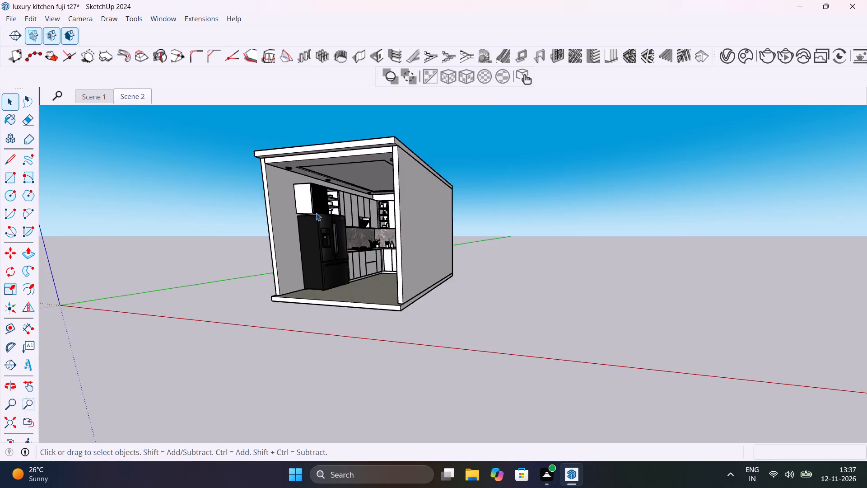
pyautogui.scroll(-7, 316, 213)
pyautogui.hotkey('ctrl', 's')
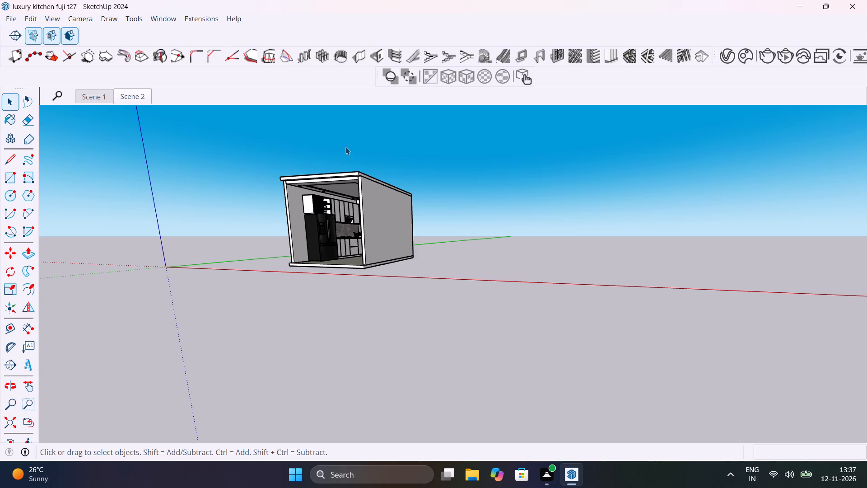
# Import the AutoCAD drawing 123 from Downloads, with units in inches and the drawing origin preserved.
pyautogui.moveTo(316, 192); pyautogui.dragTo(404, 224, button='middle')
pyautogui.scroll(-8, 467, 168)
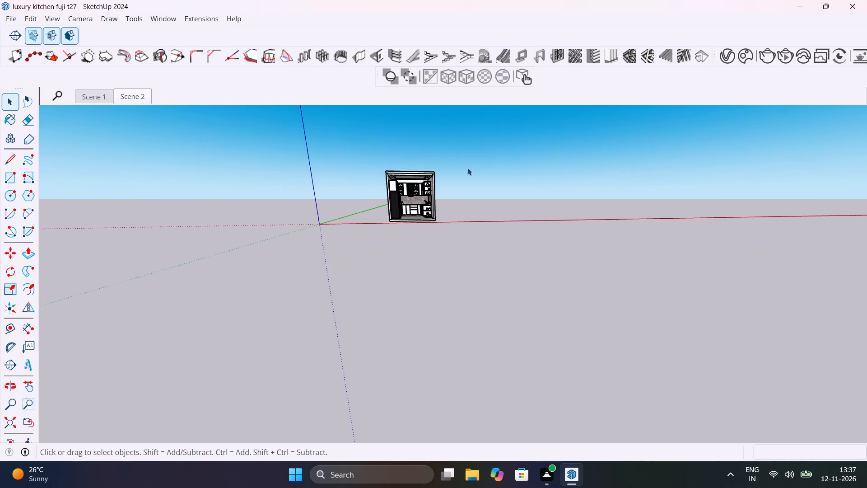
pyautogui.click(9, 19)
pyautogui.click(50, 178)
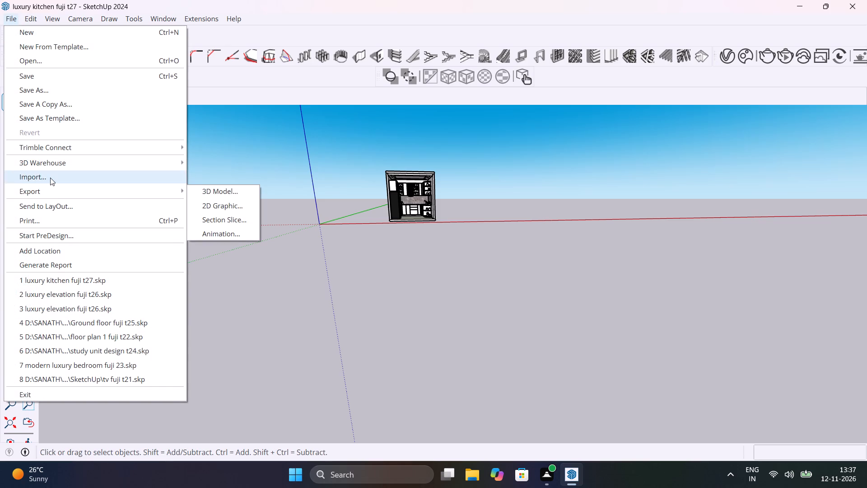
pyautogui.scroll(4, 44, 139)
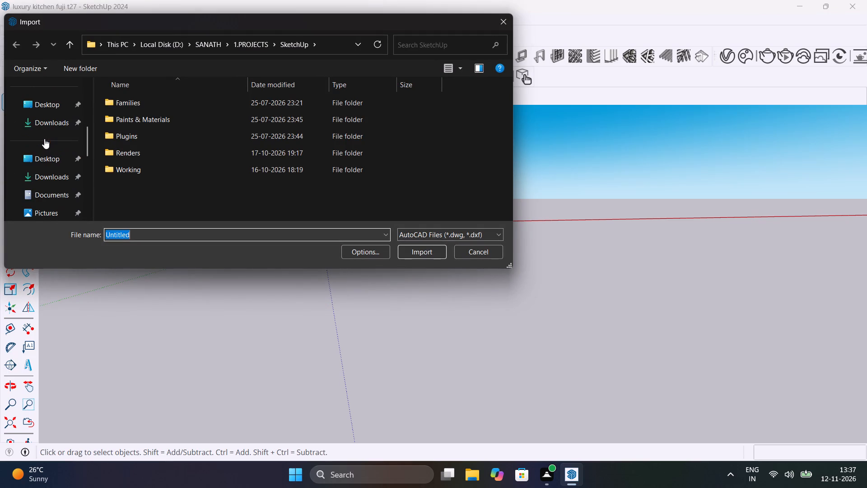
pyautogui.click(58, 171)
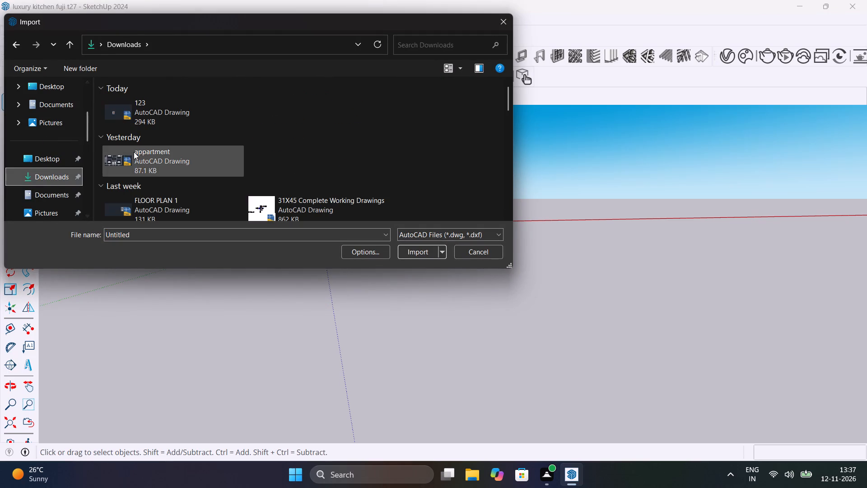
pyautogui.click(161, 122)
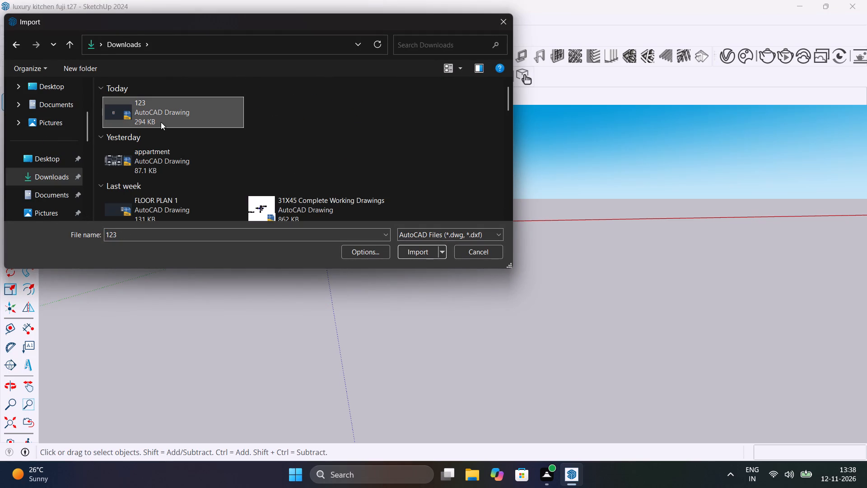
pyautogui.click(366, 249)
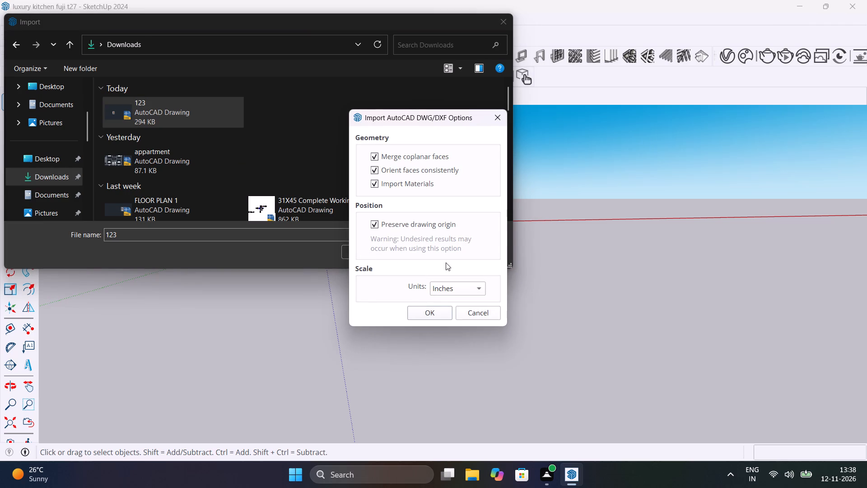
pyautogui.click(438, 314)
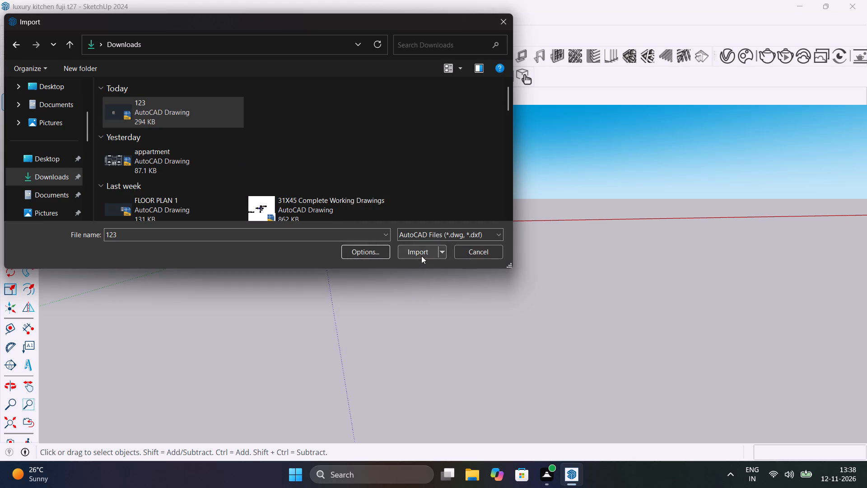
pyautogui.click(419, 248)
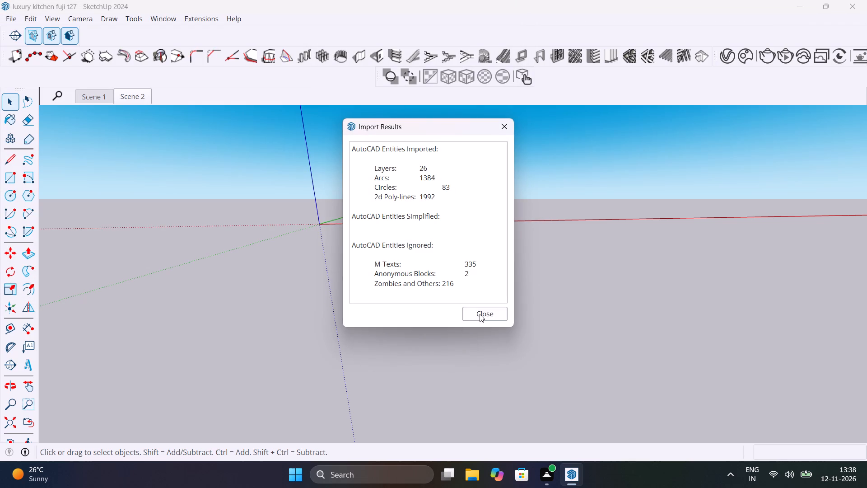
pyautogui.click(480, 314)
# Examine the imported drawing's geometry and its position relative to the kitchen and origin.
pyautogui.scroll(-3, 350, 236)
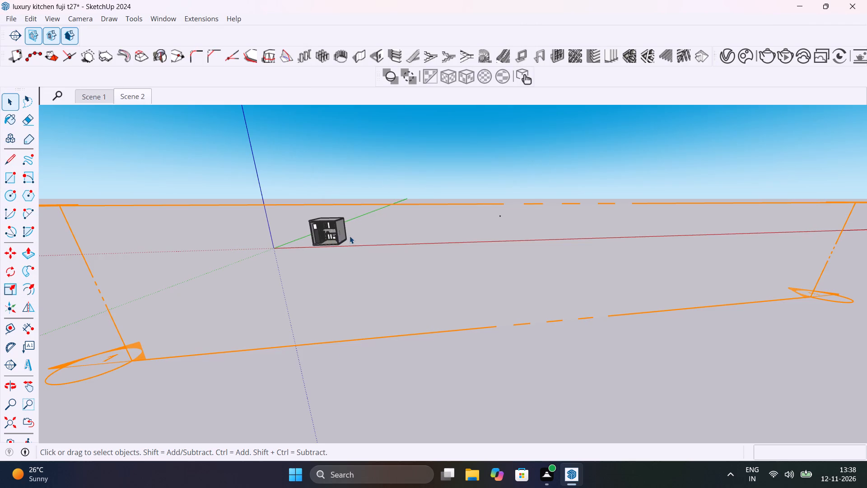
pyautogui.scroll(-13, 350, 236)
pyautogui.scroll(1, 349, 244)
pyautogui.moveTo(356, 265); pyautogui.dragTo(364, 383, button='middle')
pyautogui.scroll(-20, 343, 254)
pyautogui.scroll(-19, 343, 254)
pyautogui.scroll(15, 343, 254)
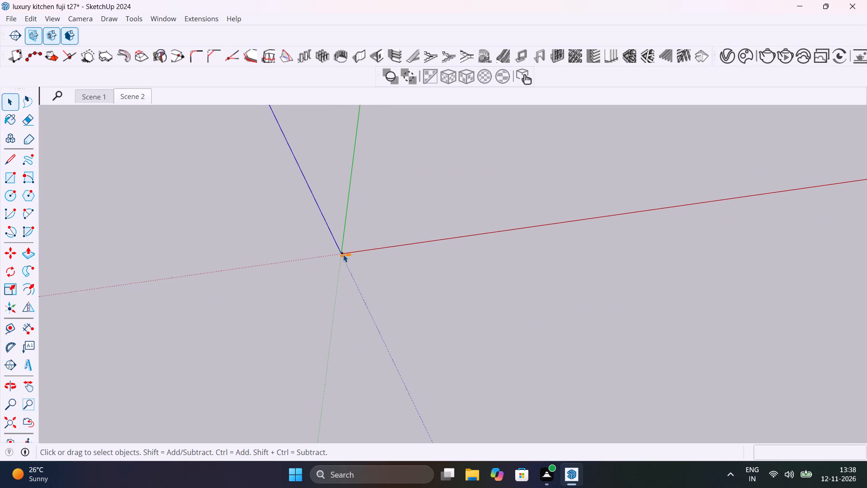
pyautogui.scroll(20, 343, 254)
pyautogui.scroll(10, 343, 254)
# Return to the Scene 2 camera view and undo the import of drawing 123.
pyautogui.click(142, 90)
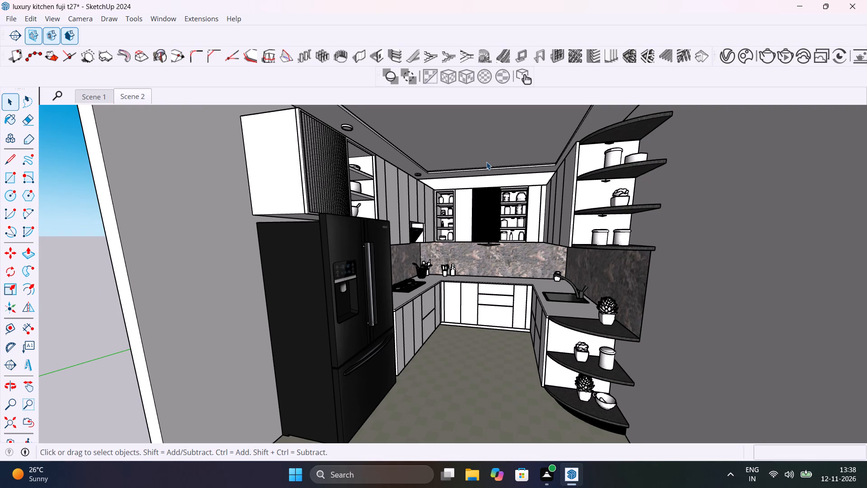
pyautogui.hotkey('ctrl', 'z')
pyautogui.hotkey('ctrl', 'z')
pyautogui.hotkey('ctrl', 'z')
# Check the kitchen's exterior, return to the Scene 2 camera view and start a non-interactive V-Ray render.
pyautogui.scroll(-6, 384, 249)
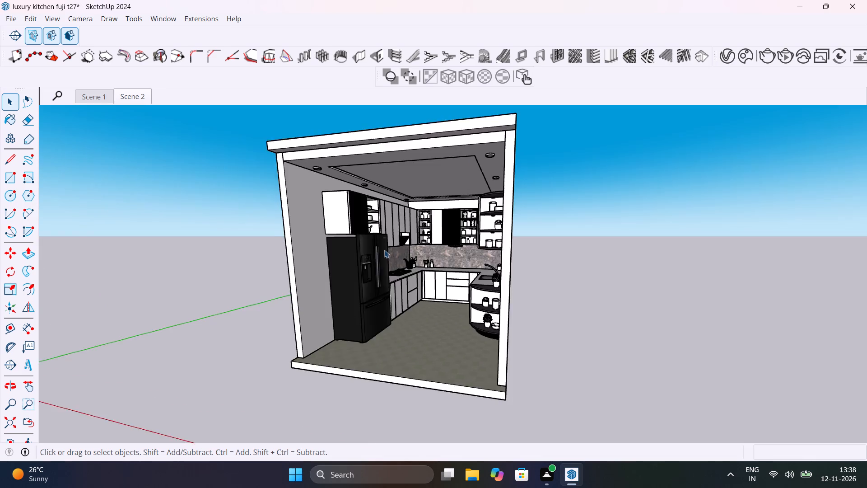
pyautogui.scroll(-11, 384, 250)
pyautogui.moveTo(403, 280); pyautogui.dragTo(481, 367, button='middle')
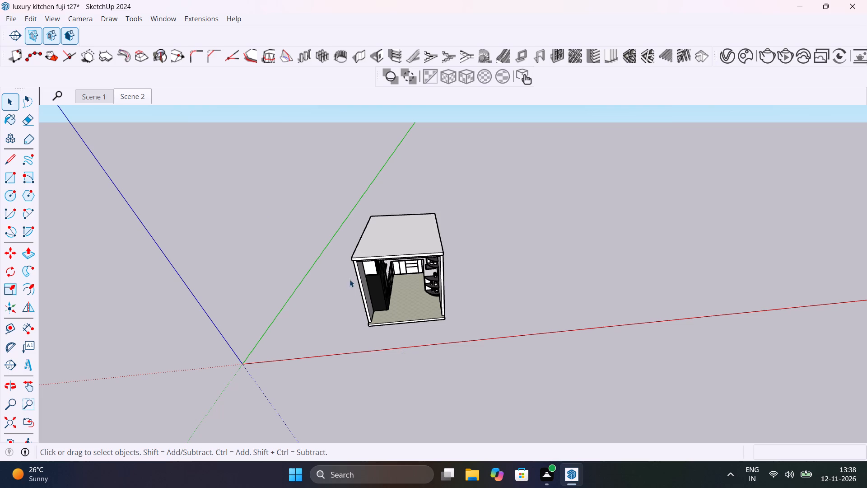
pyautogui.click(143, 99)
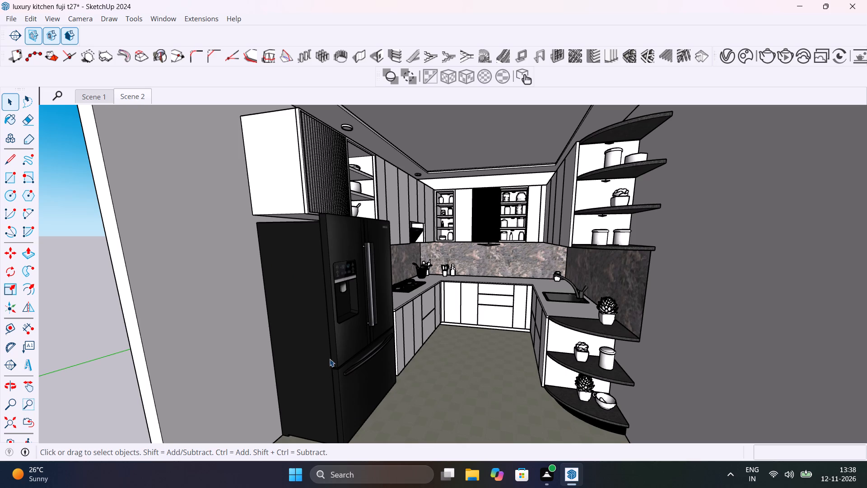
pyautogui.click(763, 57)
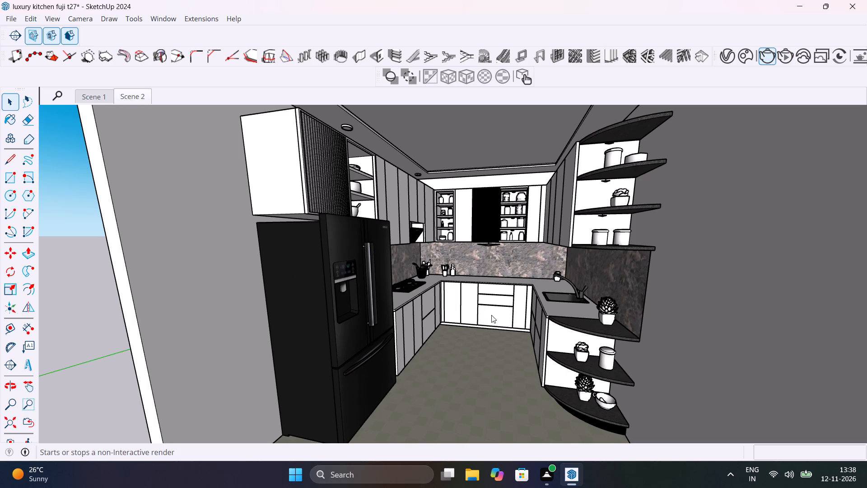
# Save the kitchen model.
pyautogui.hotkey('ctrl', 's')
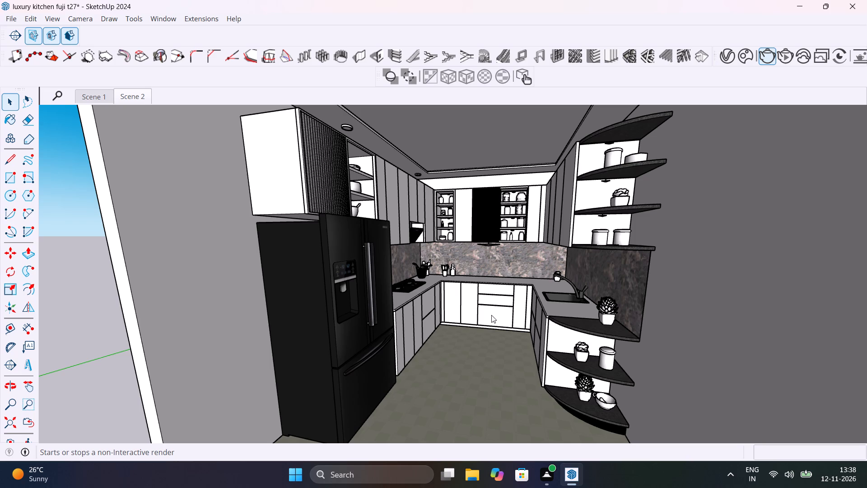
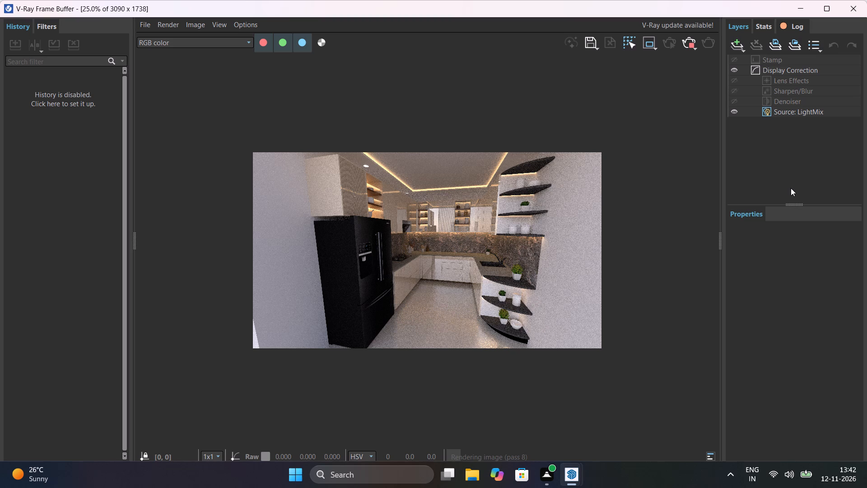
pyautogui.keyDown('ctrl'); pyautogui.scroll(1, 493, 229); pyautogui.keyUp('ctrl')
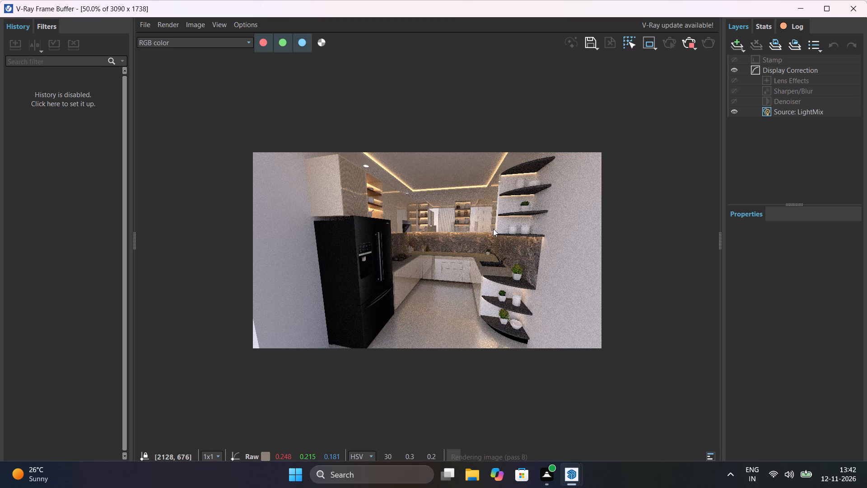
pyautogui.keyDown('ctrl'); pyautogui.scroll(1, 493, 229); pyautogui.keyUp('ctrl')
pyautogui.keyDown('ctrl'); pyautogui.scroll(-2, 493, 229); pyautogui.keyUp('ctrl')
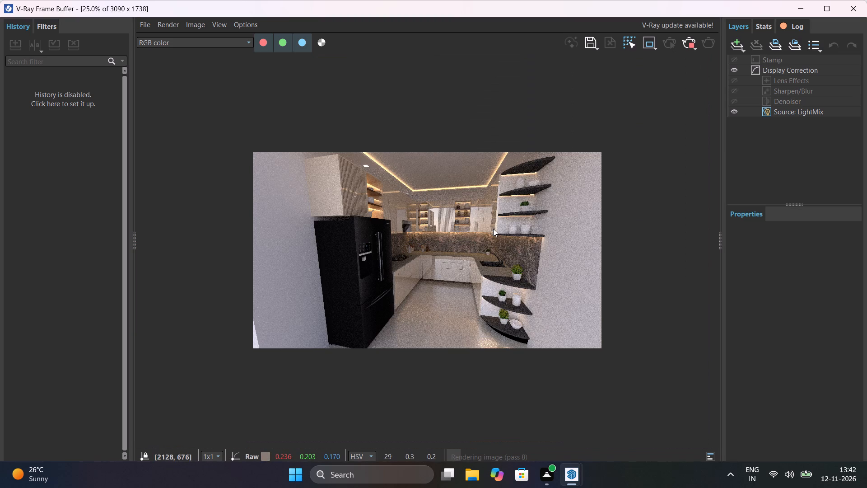
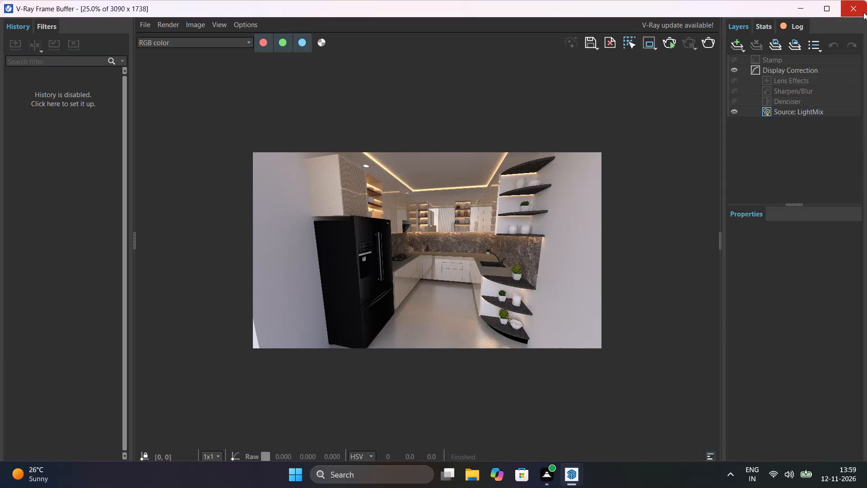
# Close the V-Ray render window and review the kitchen from the Scene 2 and Scene 1 cameras.
pyautogui.click(857, 12)
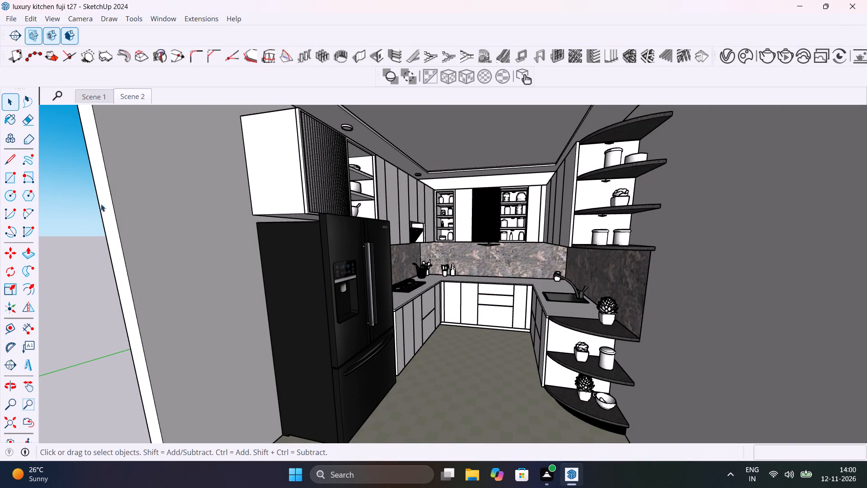
pyautogui.scroll(-14, 144, 240)
pyautogui.moveTo(159, 255); pyautogui.dragTo(181, 242, button='middle')
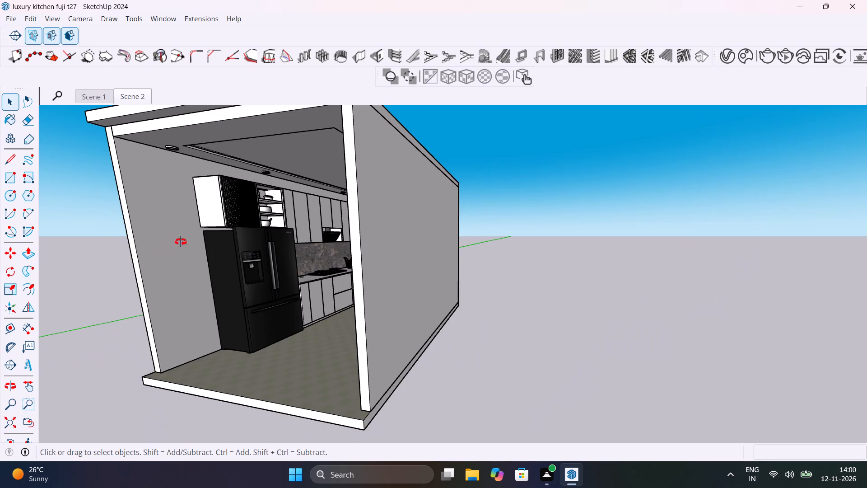
pyautogui.moveTo(181, 242); pyautogui.dragTo(225, 249, button='middle')
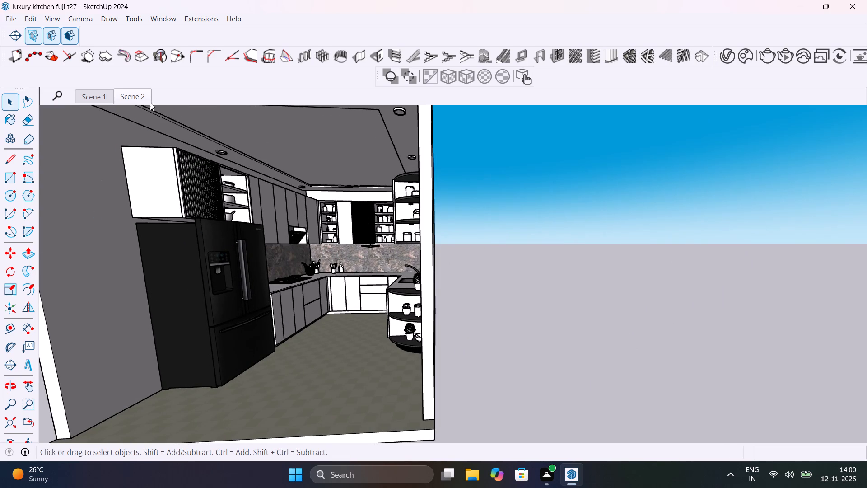
pyautogui.click(148, 98)
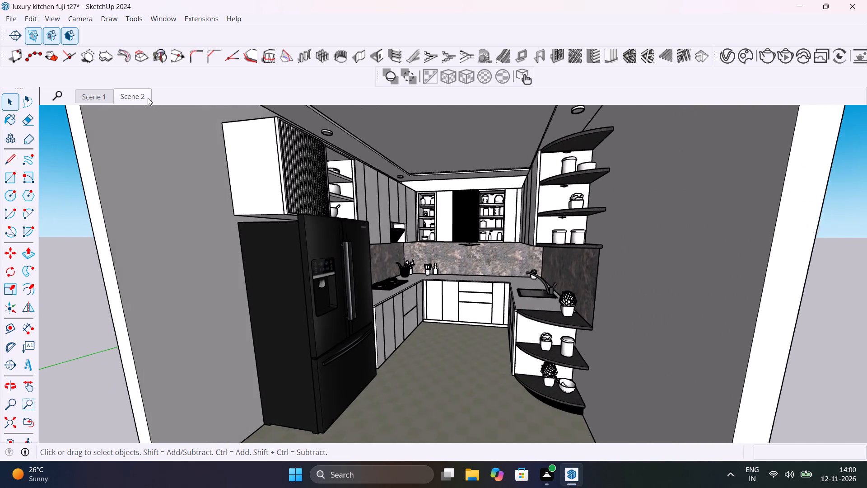
pyautogui.click(90, 99)
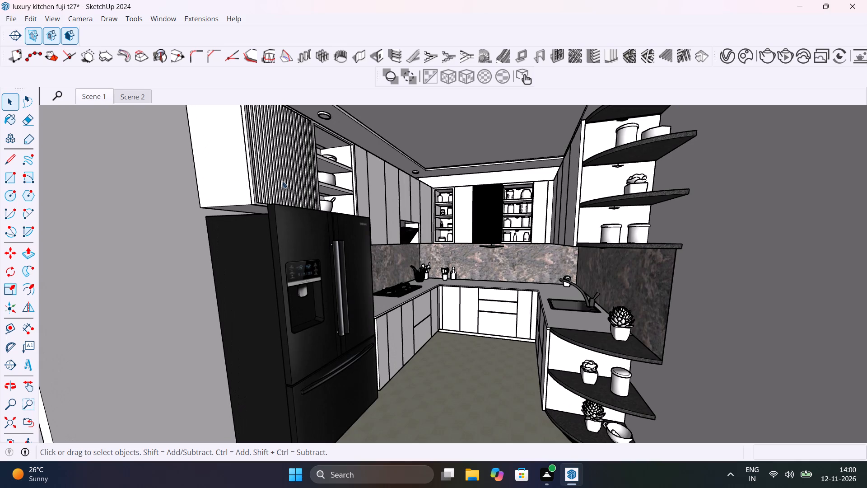
# Save the kitchen model under its existing file name.
pyautogui.hotkey('ctrl', 's')
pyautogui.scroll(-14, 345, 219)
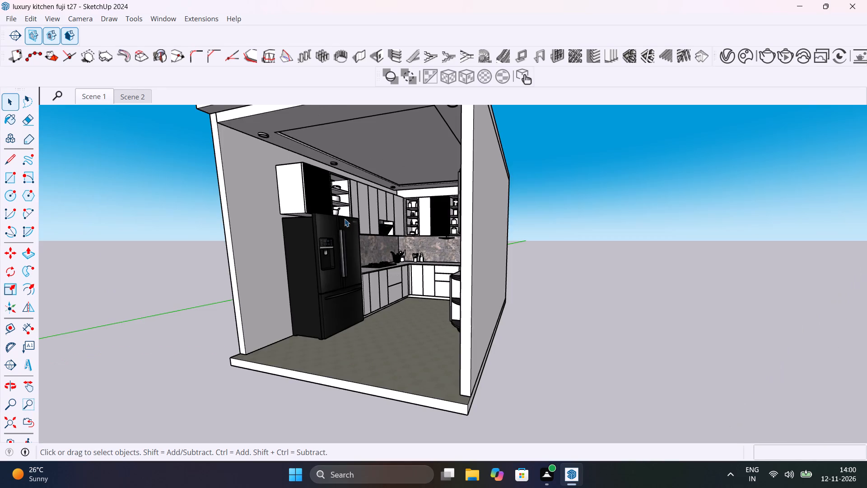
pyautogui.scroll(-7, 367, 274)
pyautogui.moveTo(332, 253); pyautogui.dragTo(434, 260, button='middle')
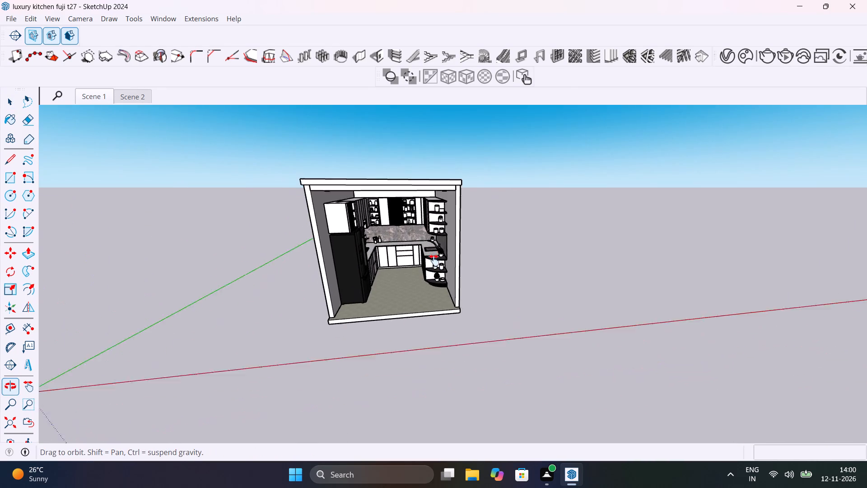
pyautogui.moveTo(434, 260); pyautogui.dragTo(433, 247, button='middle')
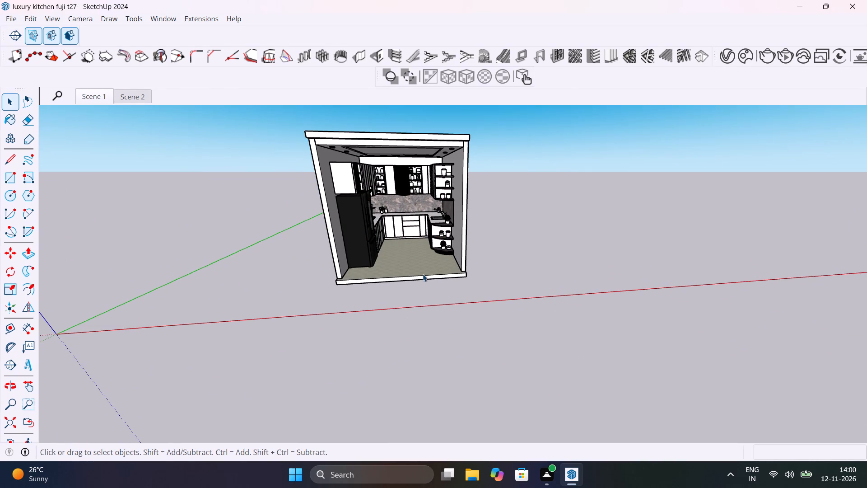
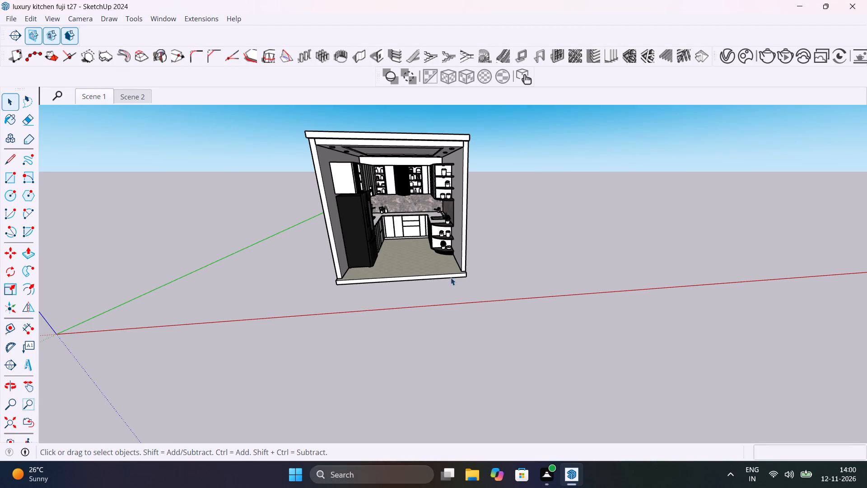
# Render the kitchen in V-Ray from an angled interior view of the sink counter and curved corner shelves.
pyautogui.scroll(9, 423, 216)
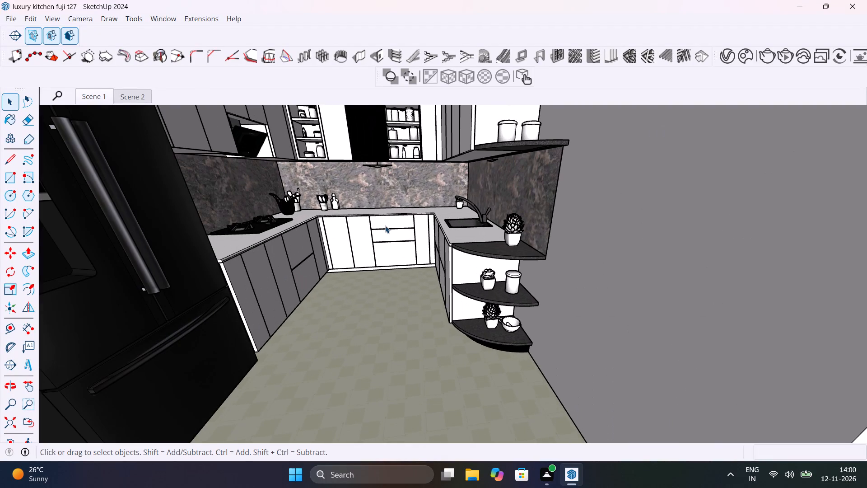
pyautogui.keyDown('shift'); pyautogui.moveTo(445, 287); pyautogui.dragTo(497, 390, button='middle'); pyautogui.keyUp('shift')
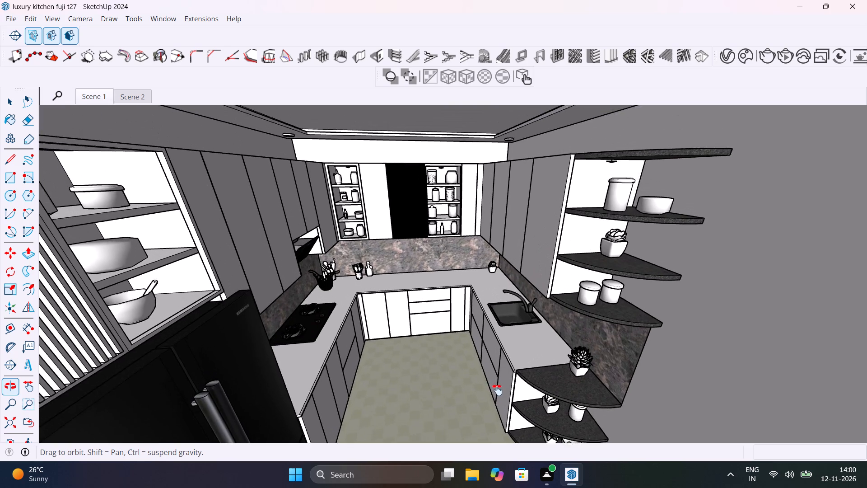
pyautogui.keyDown('shift'); pyautogui.moveTo(497, 390); pyautogui.dragTo(554, 382, button='middle'); pyautogui.keyUp('shift')
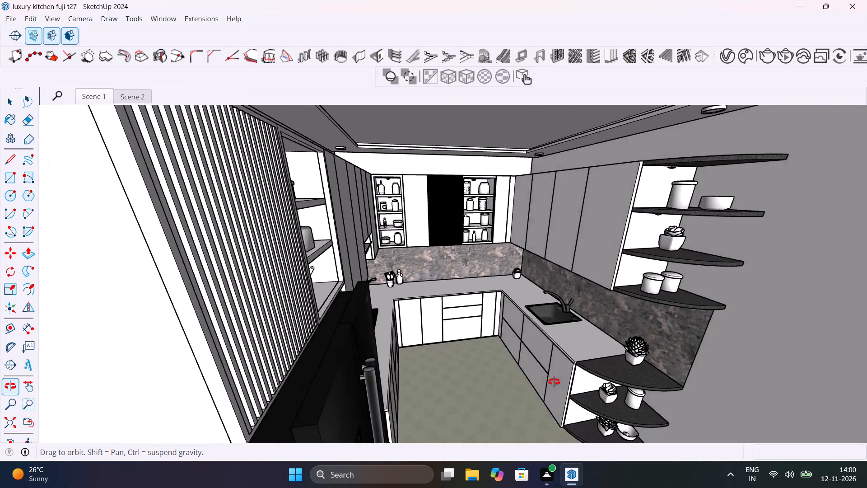
pyautogui.keyDown('shift'); pyautogui.moveTo(554, 382); pyautogui.dragTo(500, 349, button='middle'); pyautogui.keyUp('shift')
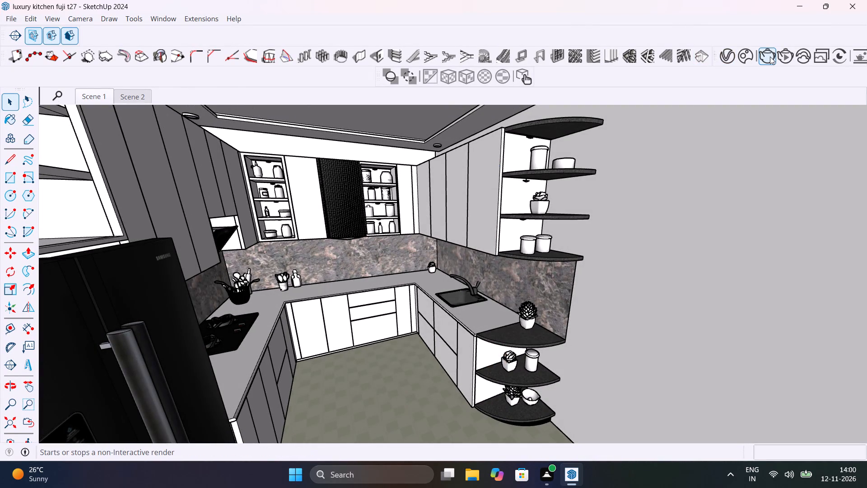
pyautogui.click(770, 56)
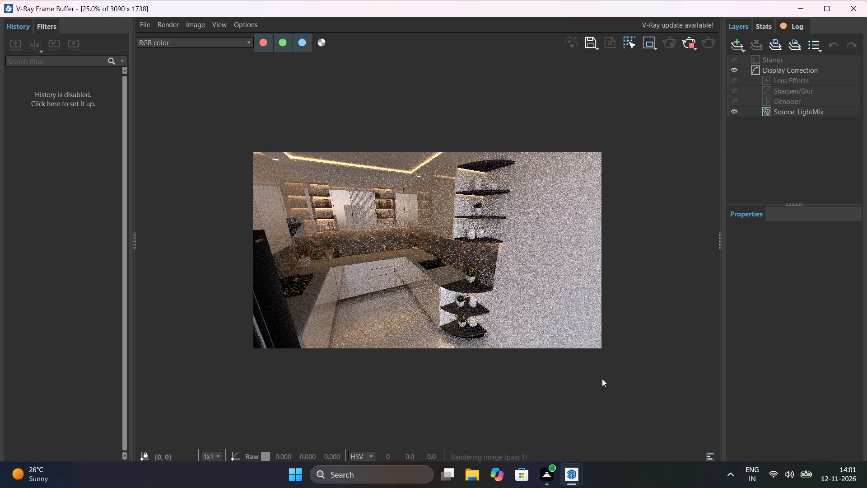
# Examine the curved corner shelves, sink counter and stone backsplash up close in the V-Ray render.
pyautogui.scroll(1, 461, 245)
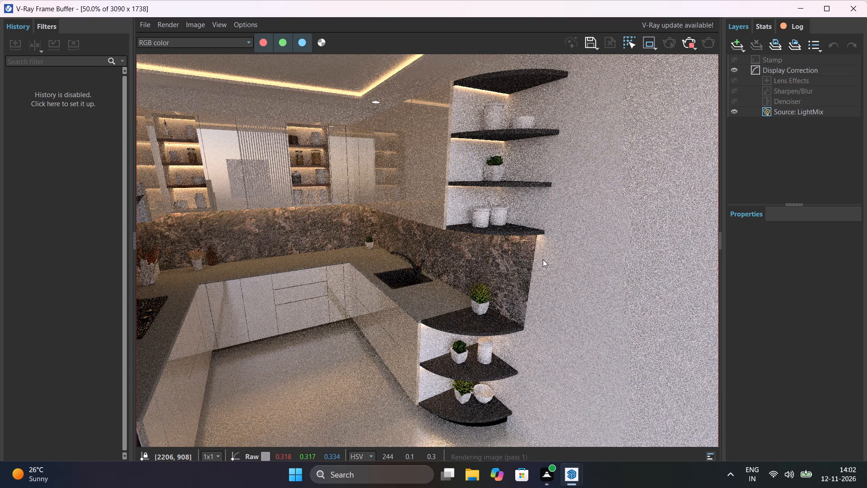
pyautogui.scroll(1, 543, 259)
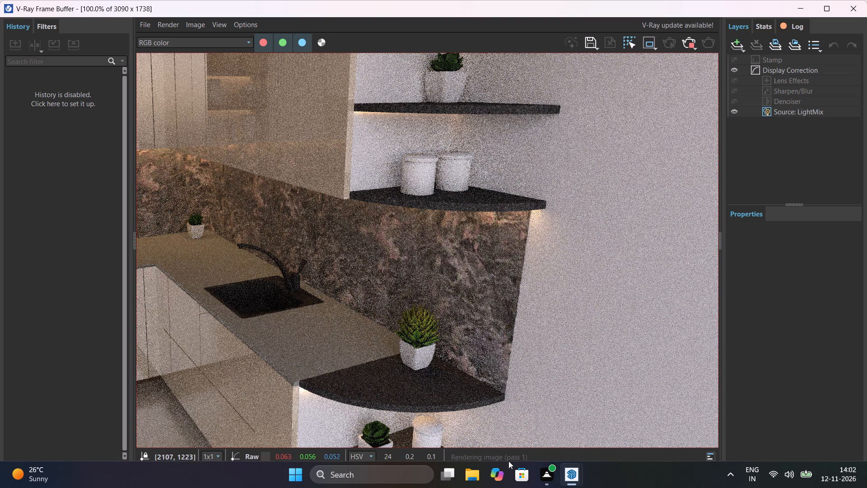
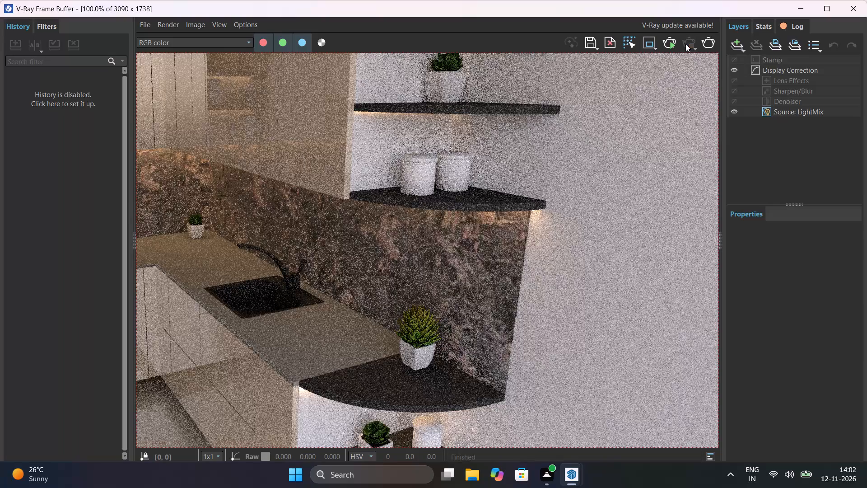
# Close the V-Ray Frame Buffer showing the kitchen's sink counter and curved corner shelves.
pyautogui.click(852, 9)
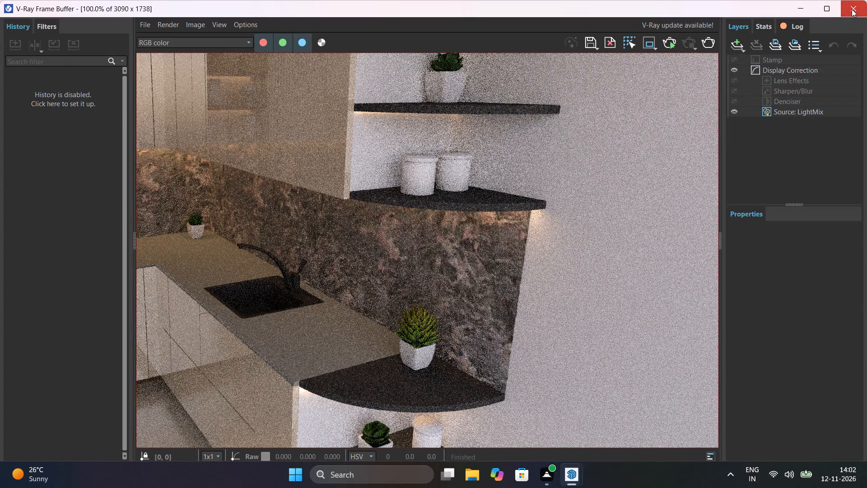